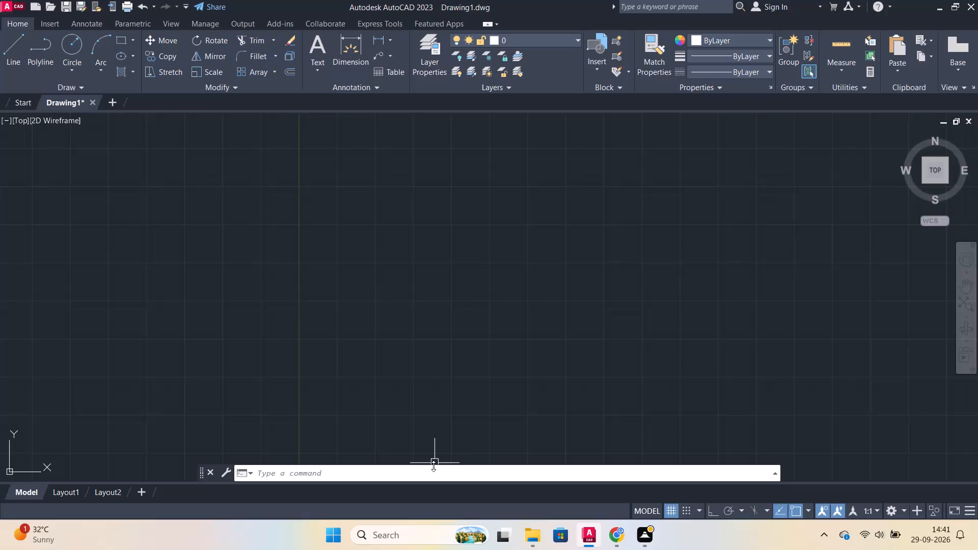
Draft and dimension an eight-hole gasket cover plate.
Turn on command-history logging with LOGFILEON.
click(433, 466)
text(log)
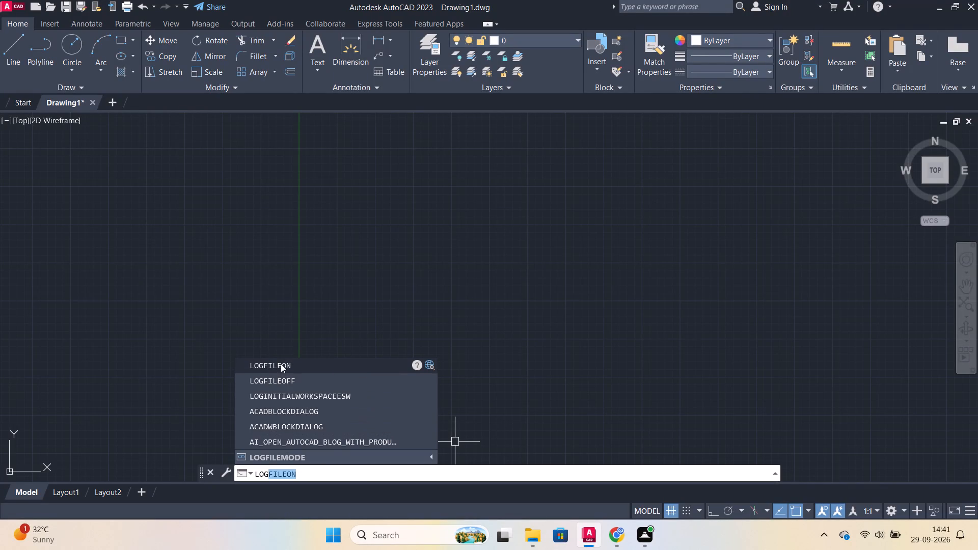
click(281, 364)
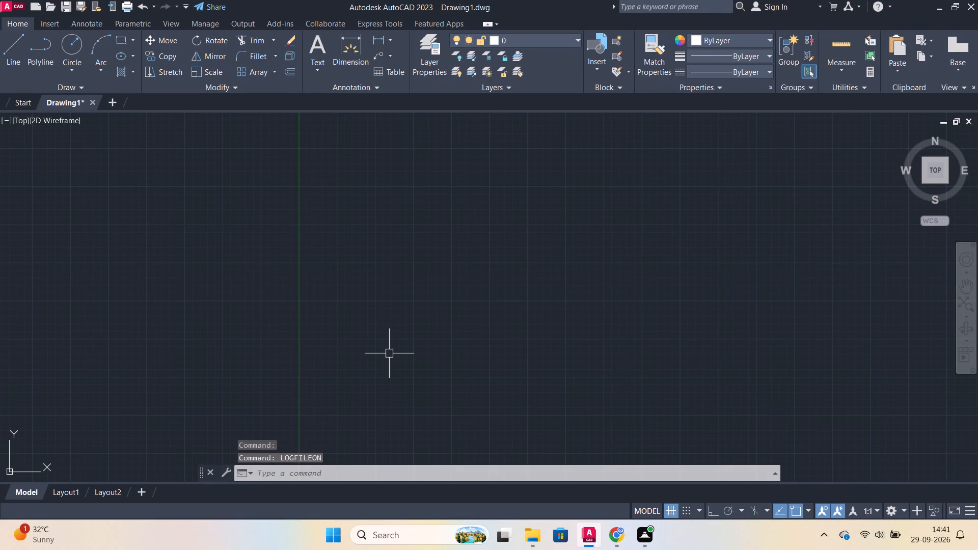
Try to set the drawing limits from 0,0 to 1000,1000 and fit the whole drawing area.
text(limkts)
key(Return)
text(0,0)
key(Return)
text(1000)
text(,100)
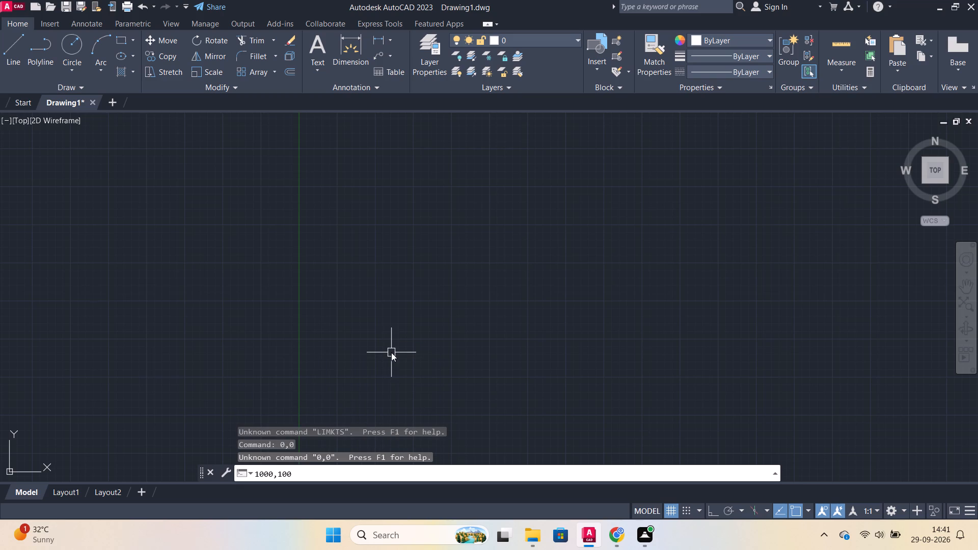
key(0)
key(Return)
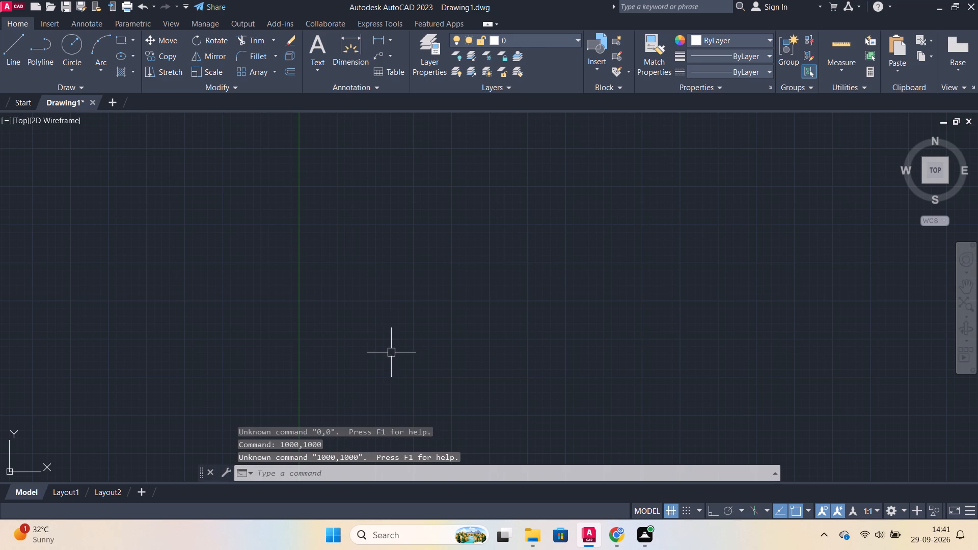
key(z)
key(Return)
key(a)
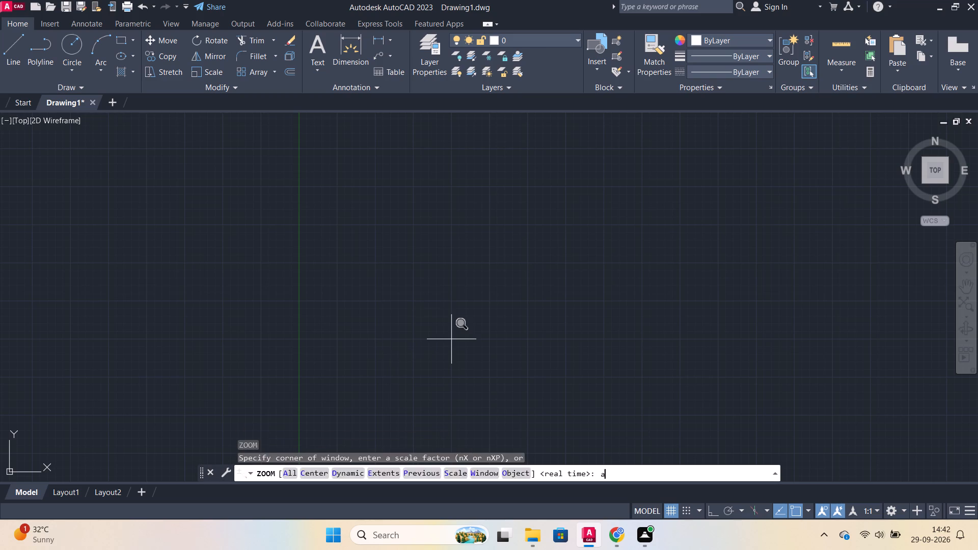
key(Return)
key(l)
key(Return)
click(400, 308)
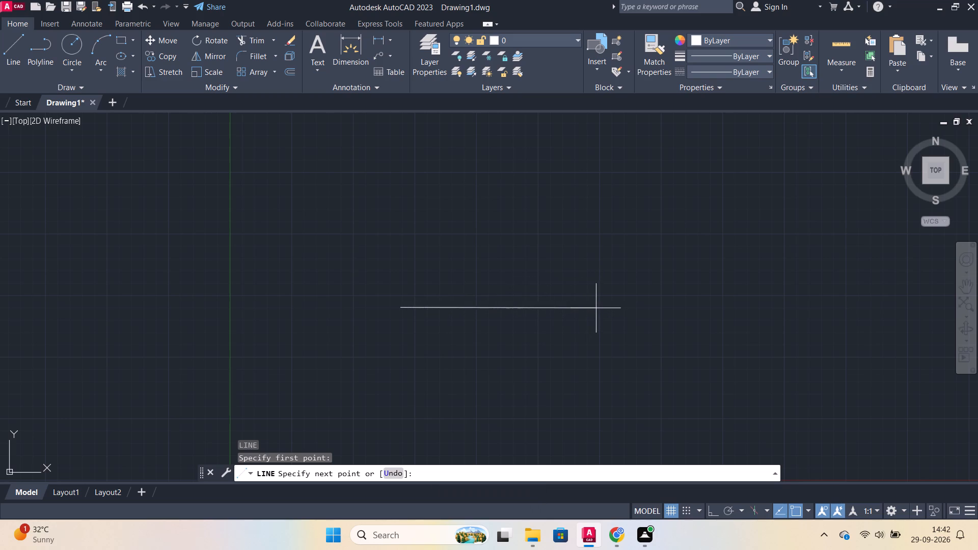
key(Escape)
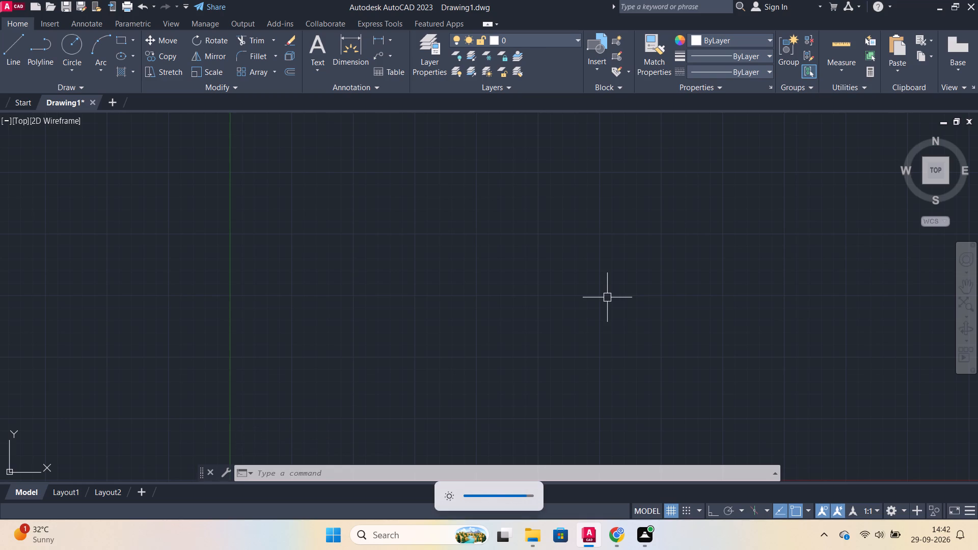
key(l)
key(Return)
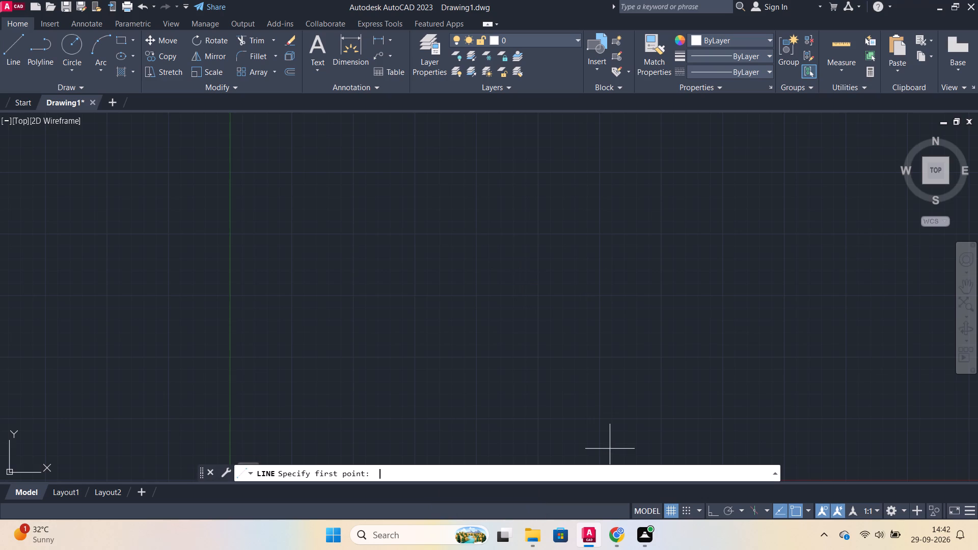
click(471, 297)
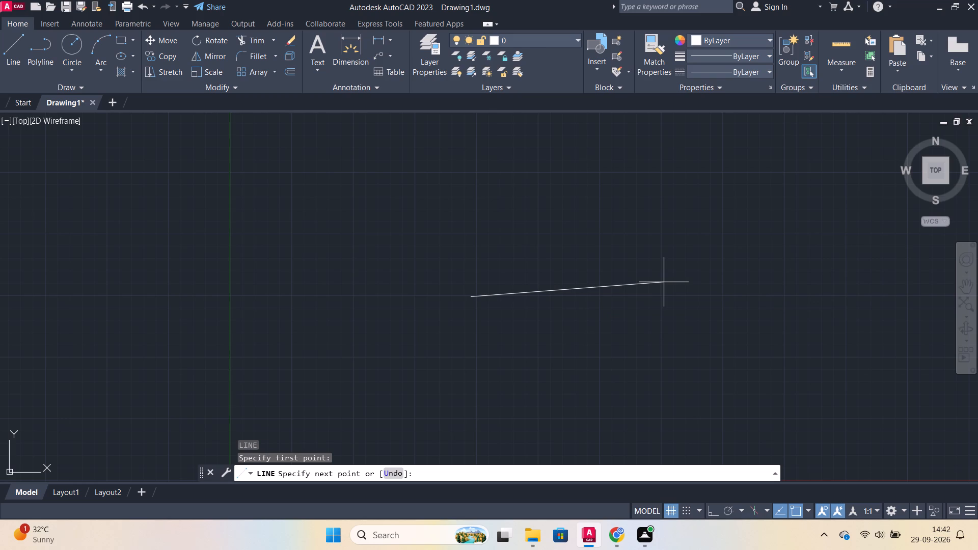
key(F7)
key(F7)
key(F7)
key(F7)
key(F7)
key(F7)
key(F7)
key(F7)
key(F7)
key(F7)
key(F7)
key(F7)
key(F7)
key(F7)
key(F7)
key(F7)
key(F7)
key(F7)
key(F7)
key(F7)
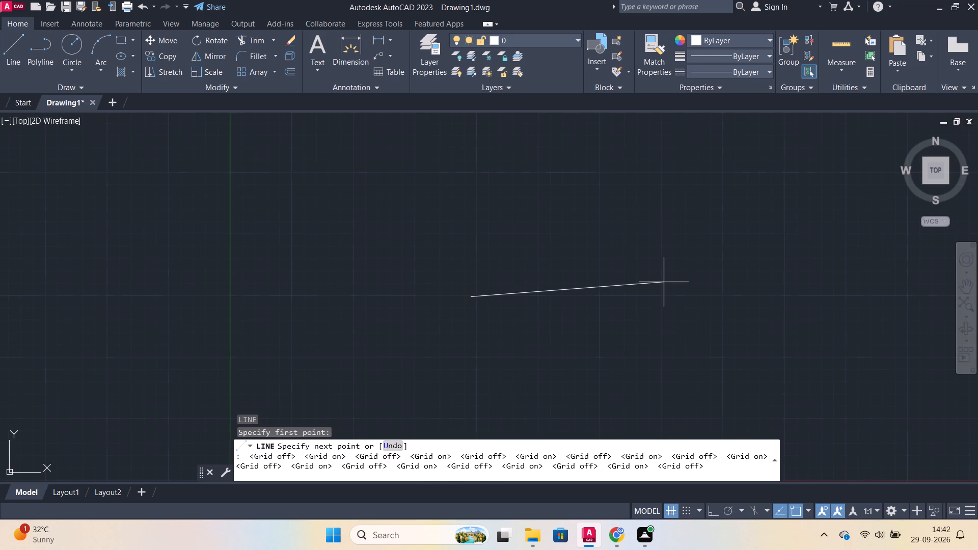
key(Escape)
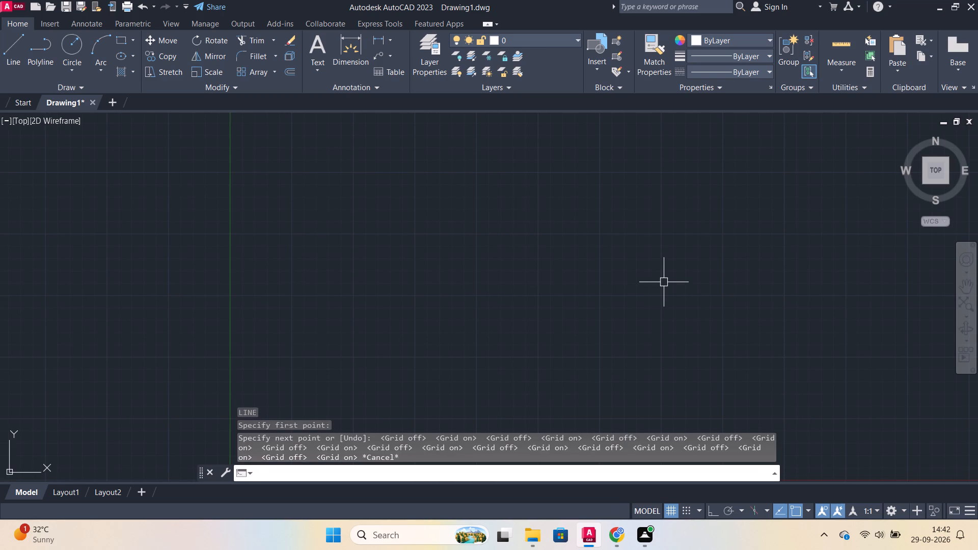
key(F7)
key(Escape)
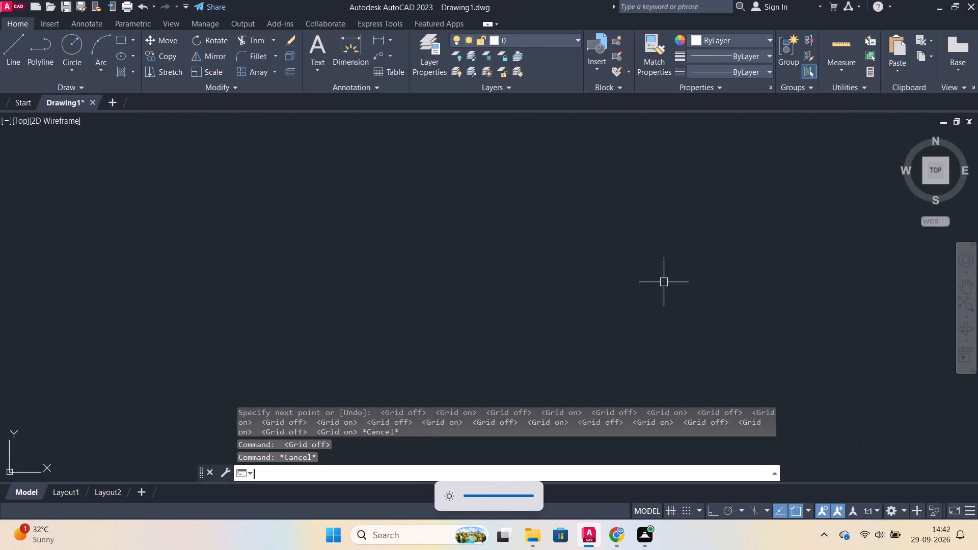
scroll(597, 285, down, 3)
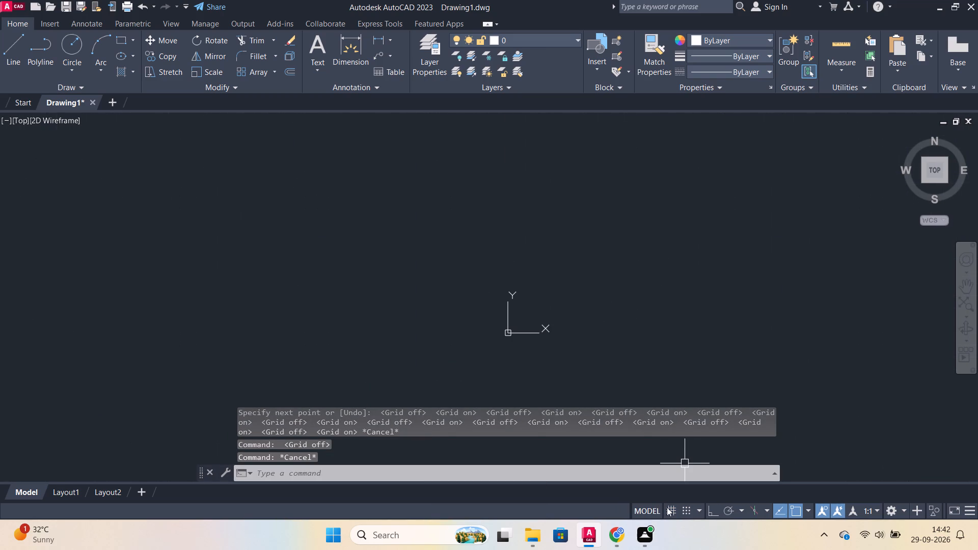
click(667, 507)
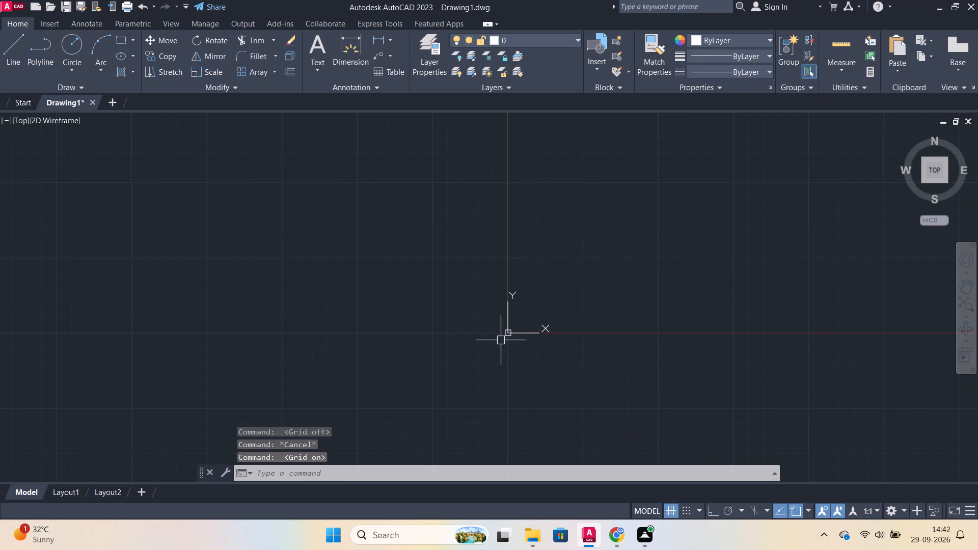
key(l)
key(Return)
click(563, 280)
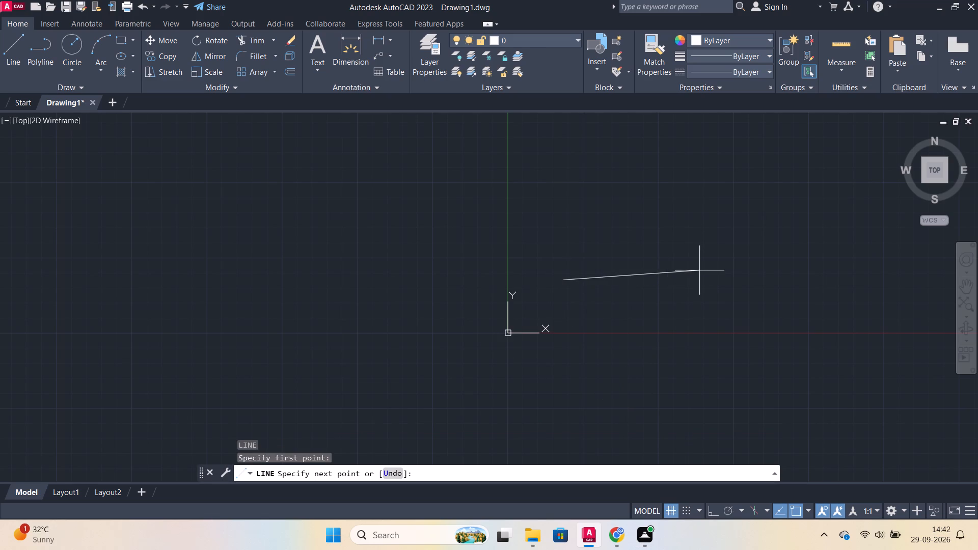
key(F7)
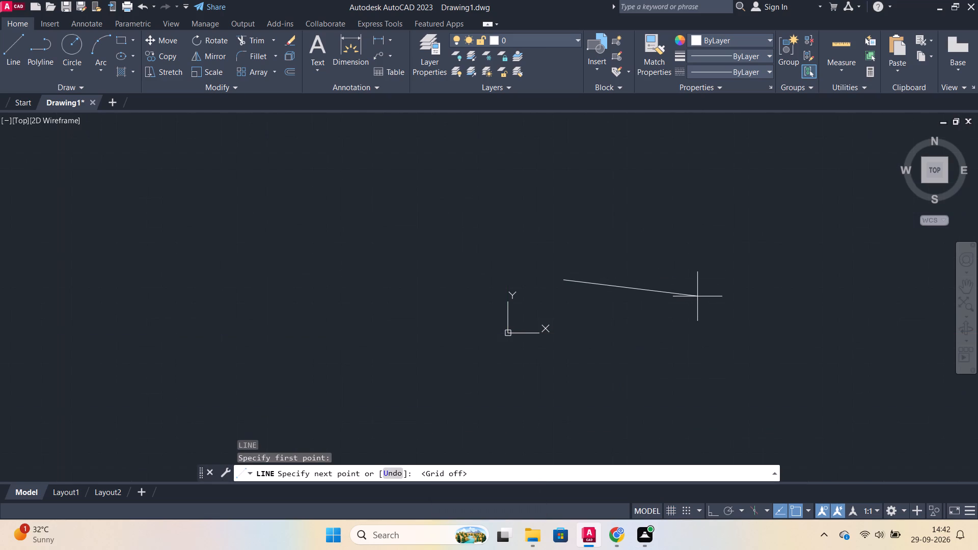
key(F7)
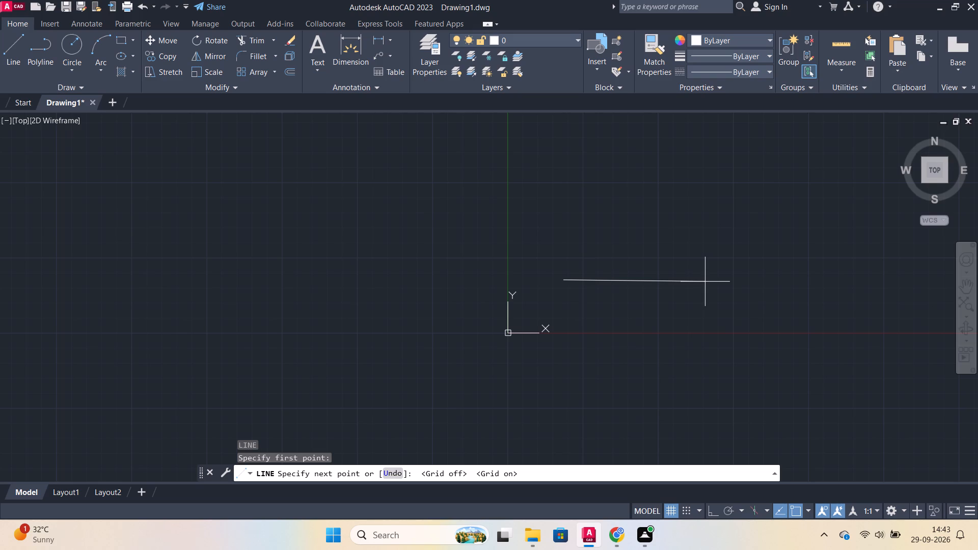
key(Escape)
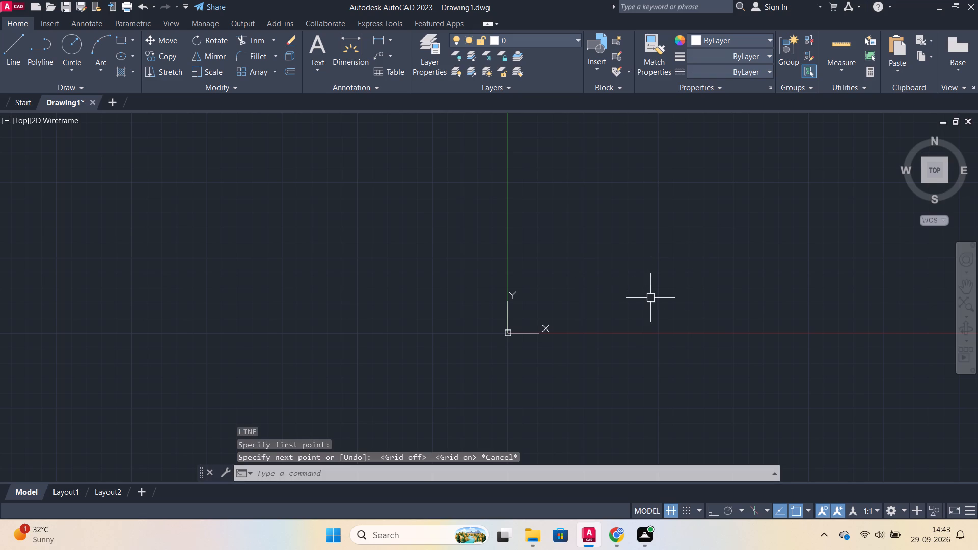
Turn on dynamic input at the cursor.
key(F12)
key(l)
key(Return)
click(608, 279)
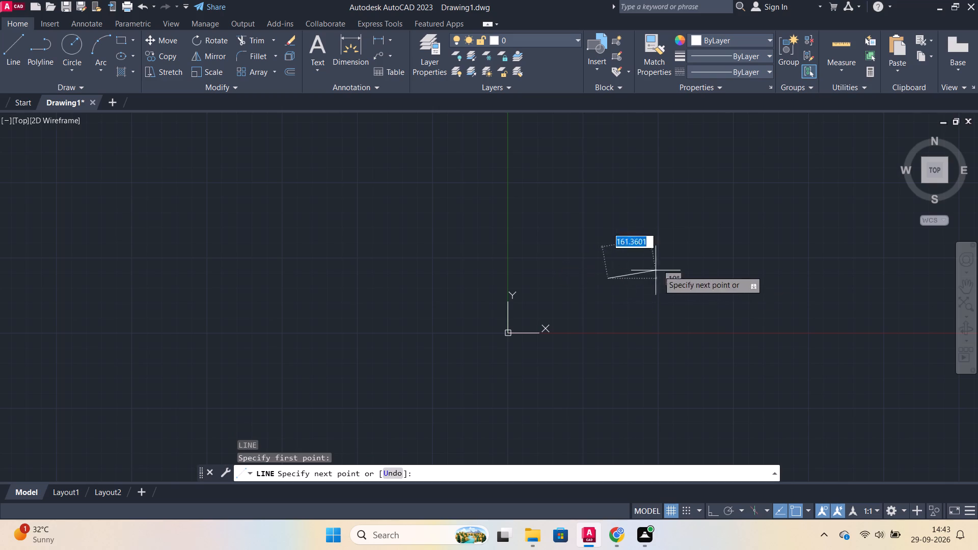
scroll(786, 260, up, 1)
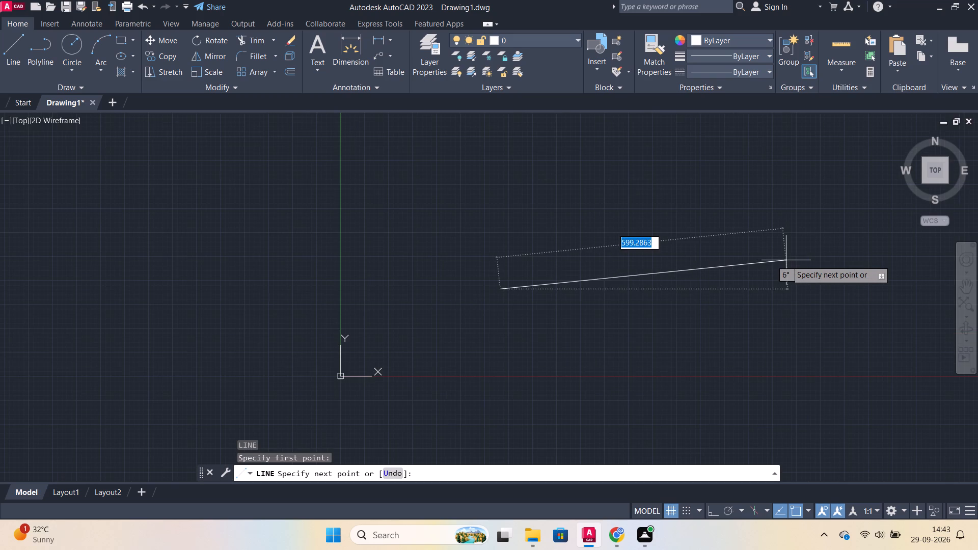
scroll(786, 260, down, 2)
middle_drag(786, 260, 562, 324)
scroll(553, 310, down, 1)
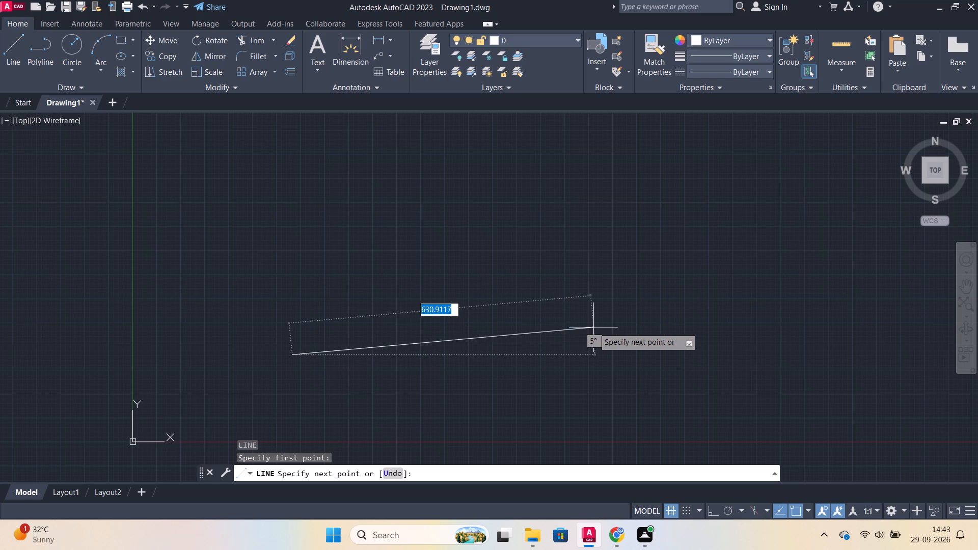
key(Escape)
Draw a circle with a diameter of 76 in the empty drawing area, up and to the right of the origin.
key(c)
key(Return)
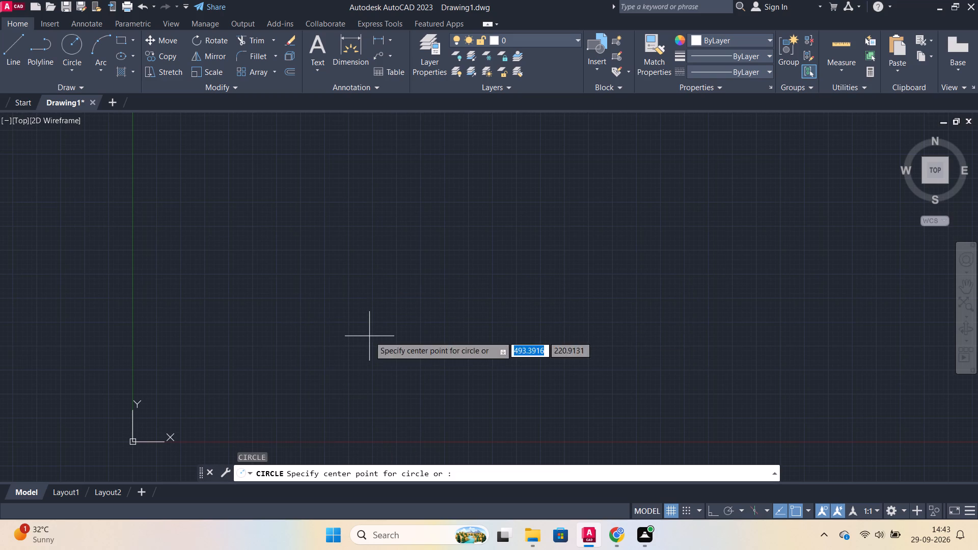
click(461, 255)
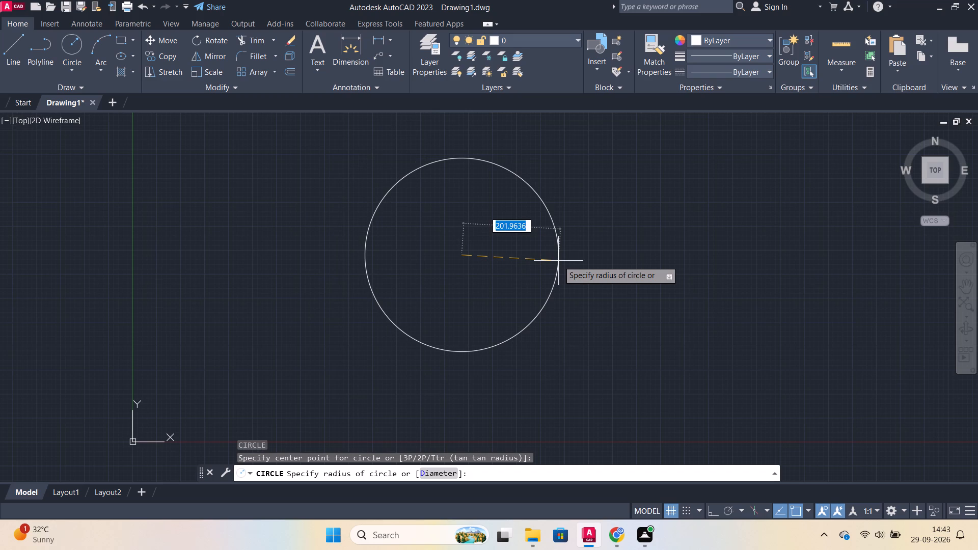
key(d)
key(Return)
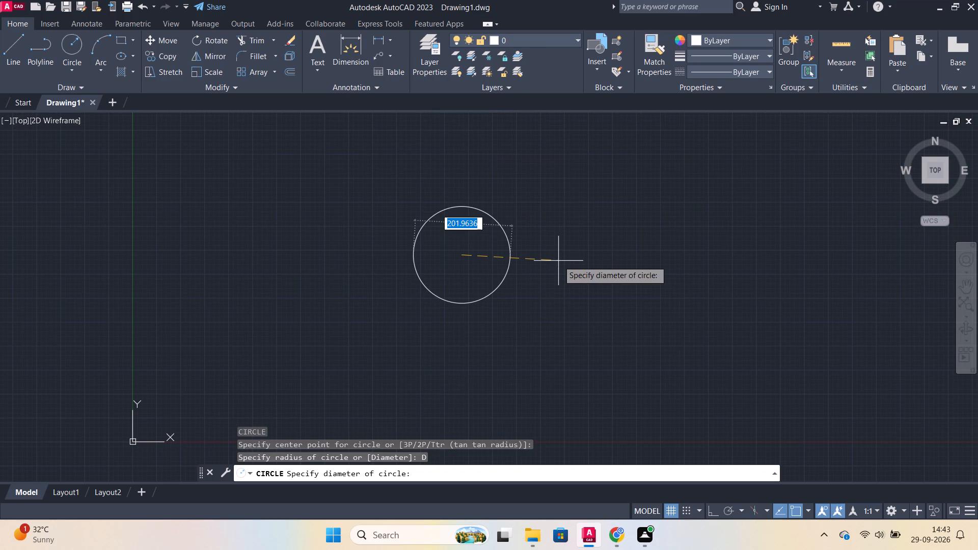
key(7)
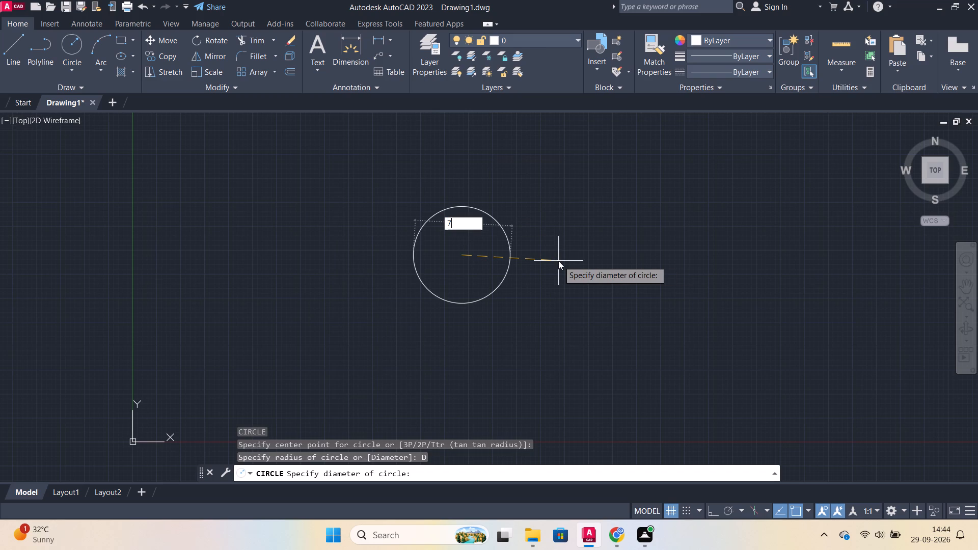
key(6)
key(Return)
Draw a concentric circle with a diameter of 72 at the centre of the 76-diameter circle.
key(z)
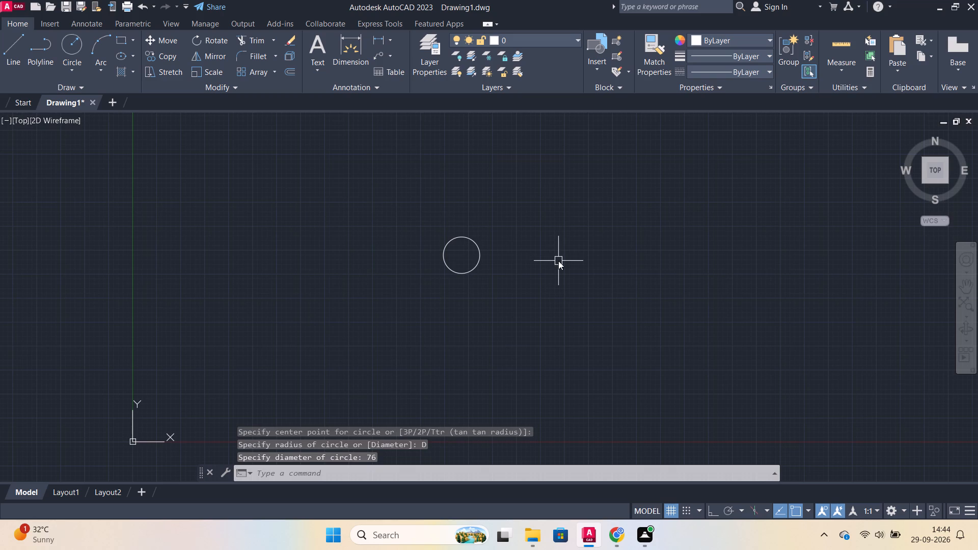
key(Return)
text(WE)
key(Return)
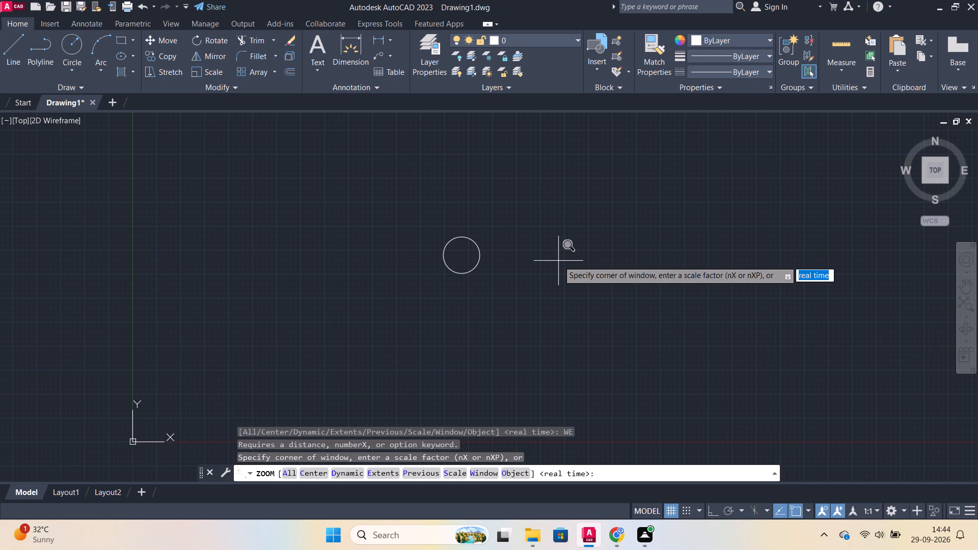
key(Escape)
key(z)
key(Return)
key(e)
key(Return)
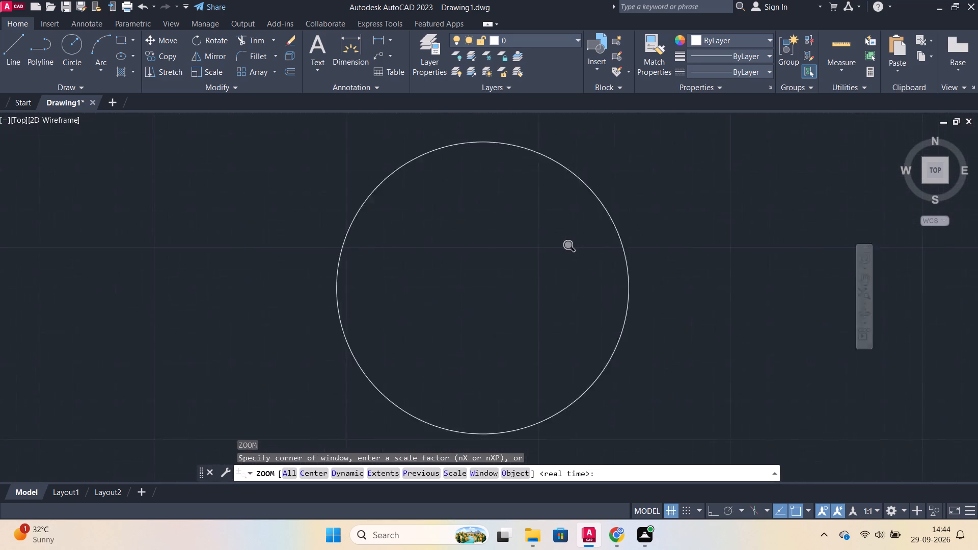
scroll(558, 261, down, 2)
middle_drag(559, 263, 493, 249)
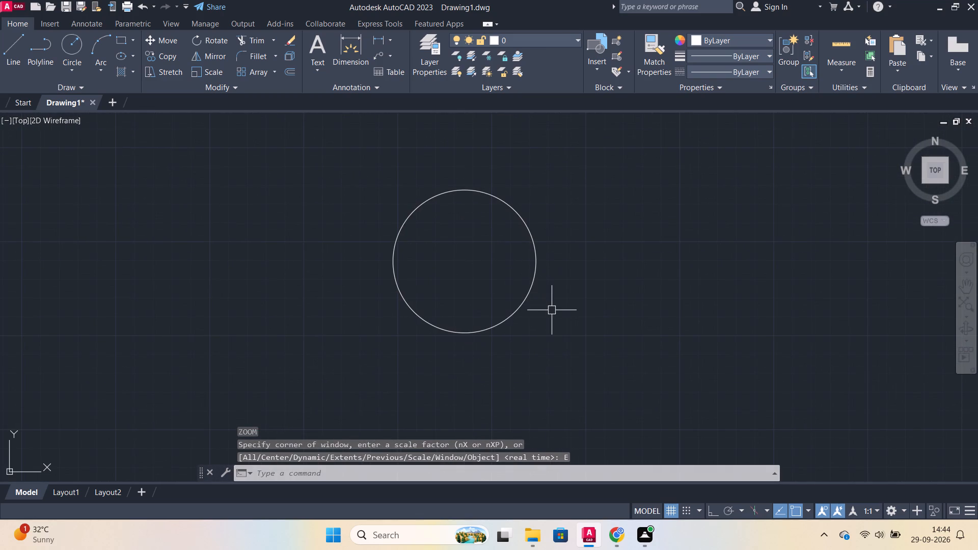
key(c)
key(Return)
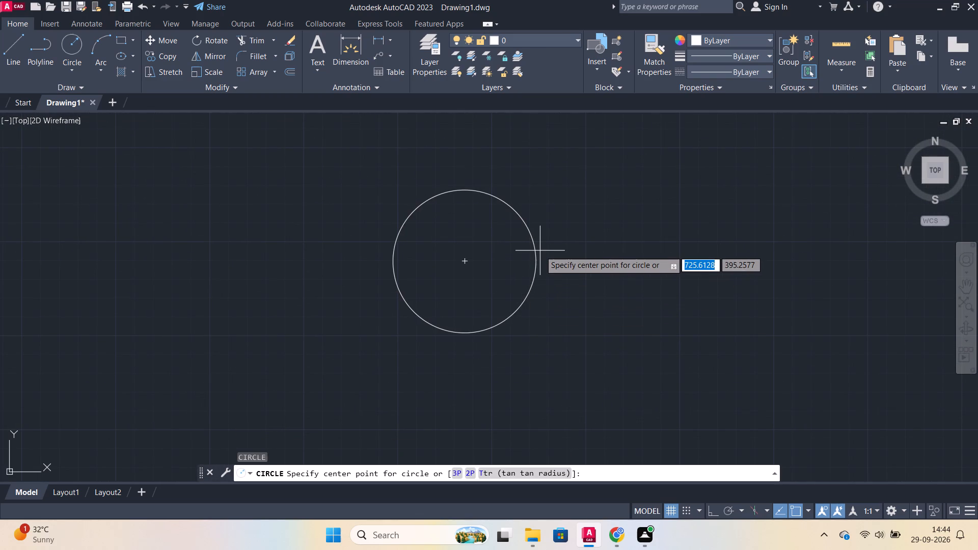
click(465, 262)
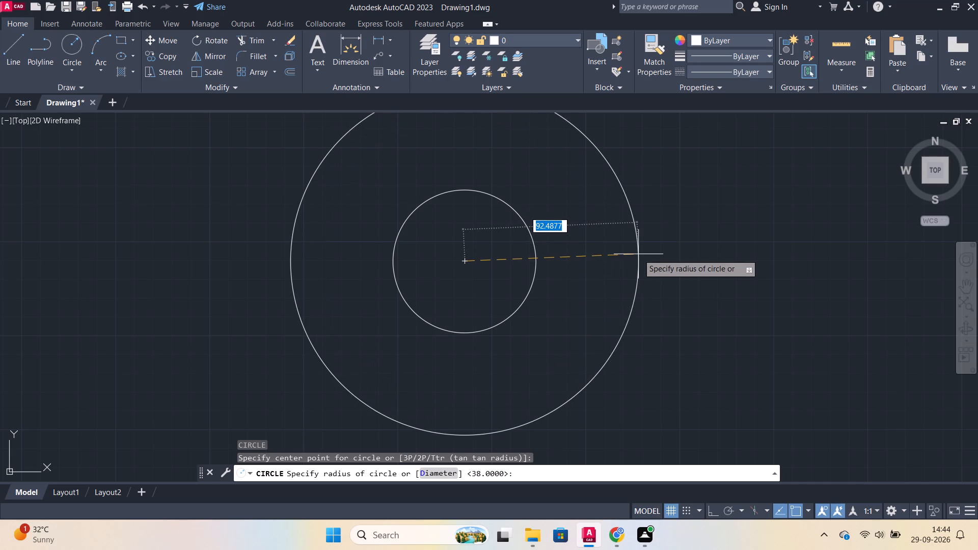
key(d)
key(Return)
text(72)
key(Return)
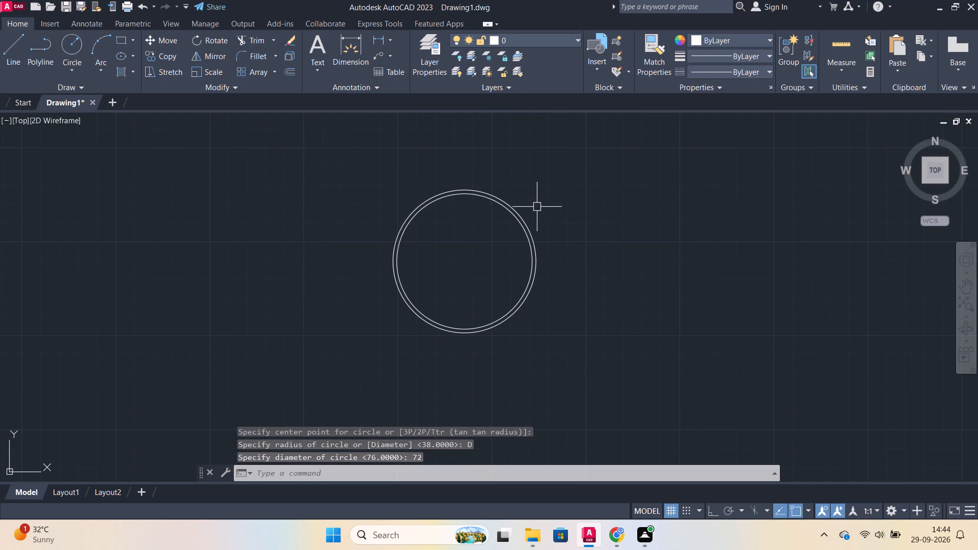
Draw a circle with a diameter of 7 centred on the top quadrant of the 72-diameter circle.
scroll(537, 207, up, 2)
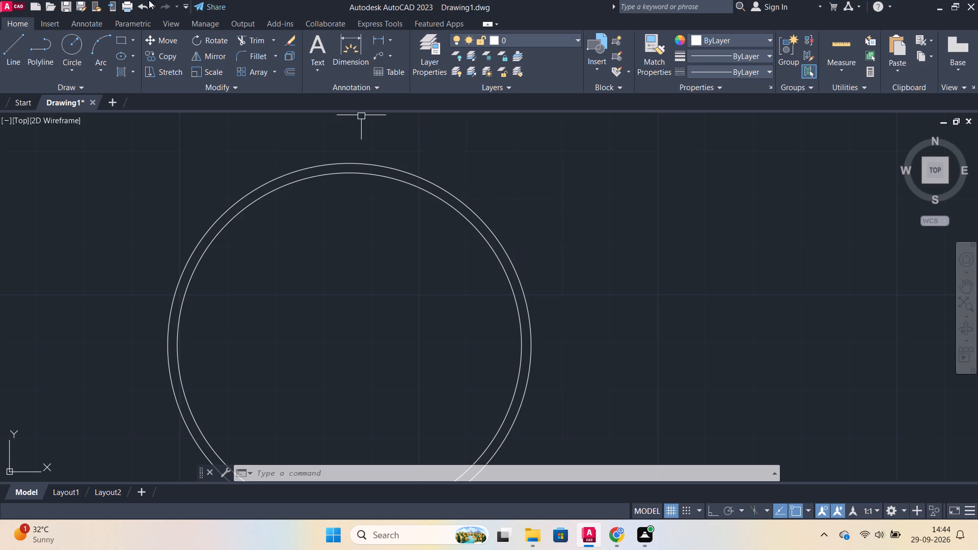
click(78, 71)
click(106, 115)
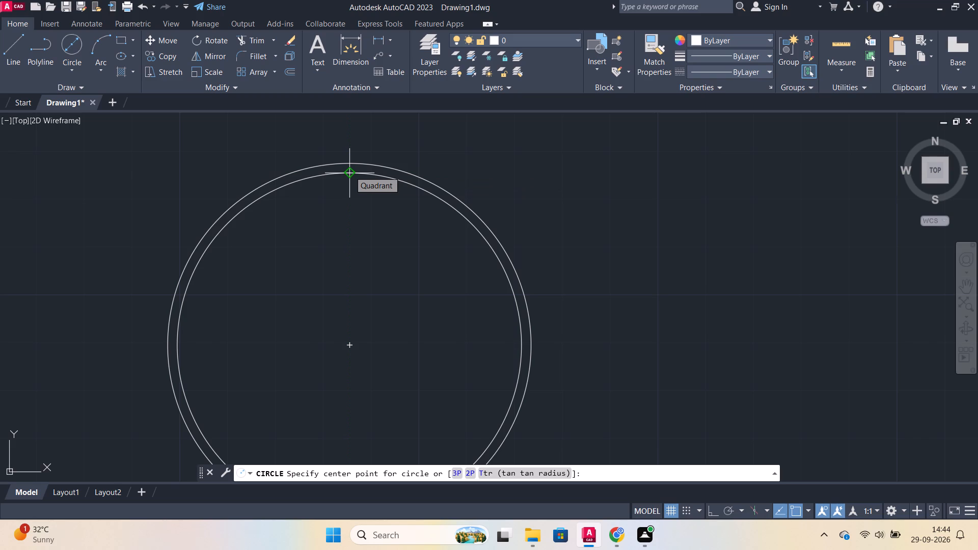
click(349, 171)
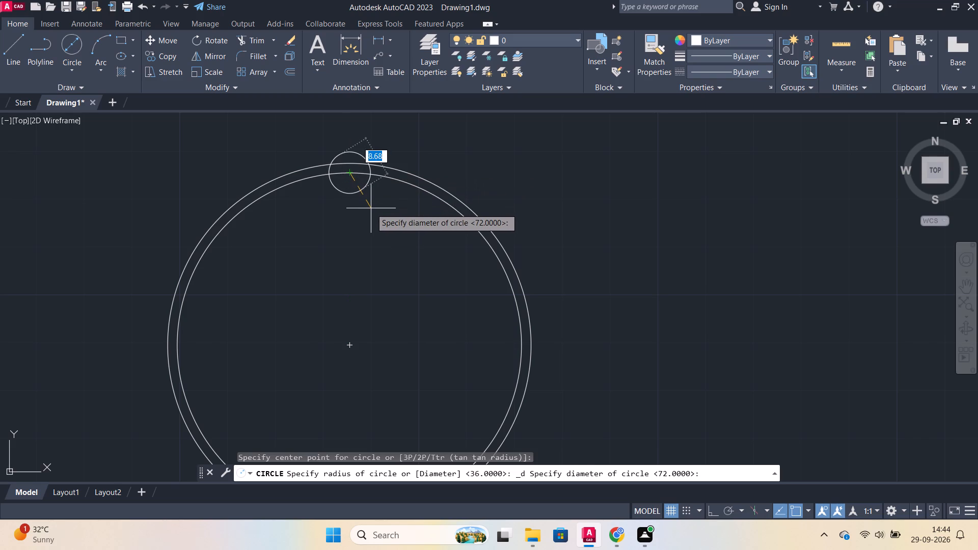
key(d)
key(Return)
key(7)
key(Return)
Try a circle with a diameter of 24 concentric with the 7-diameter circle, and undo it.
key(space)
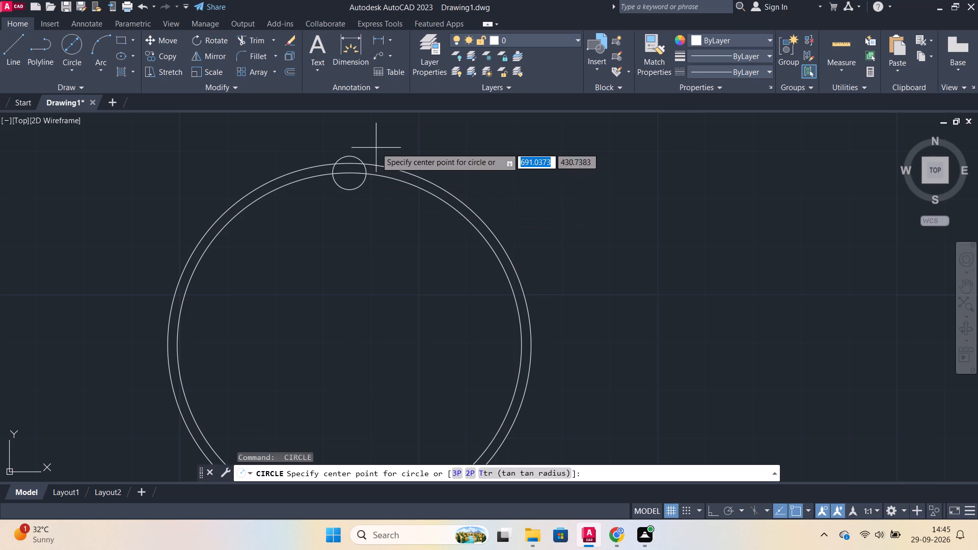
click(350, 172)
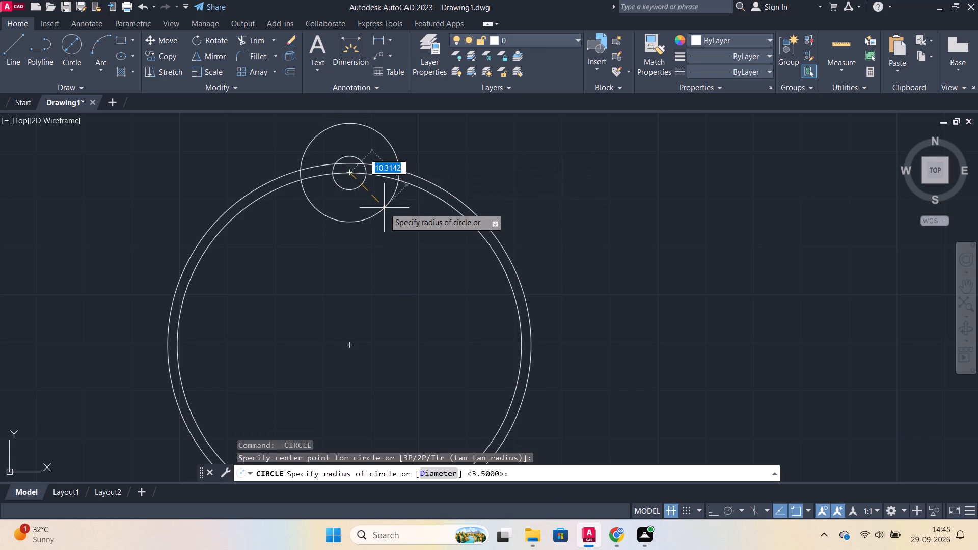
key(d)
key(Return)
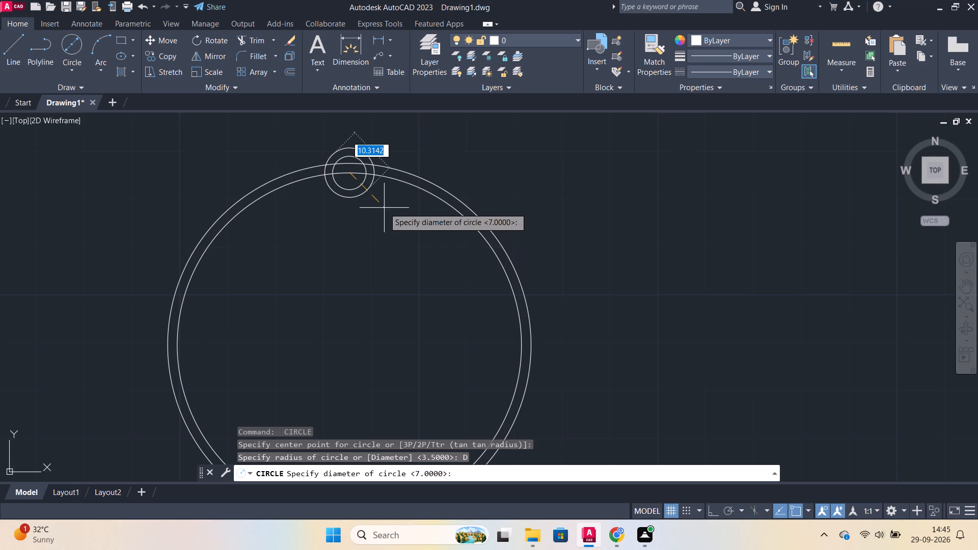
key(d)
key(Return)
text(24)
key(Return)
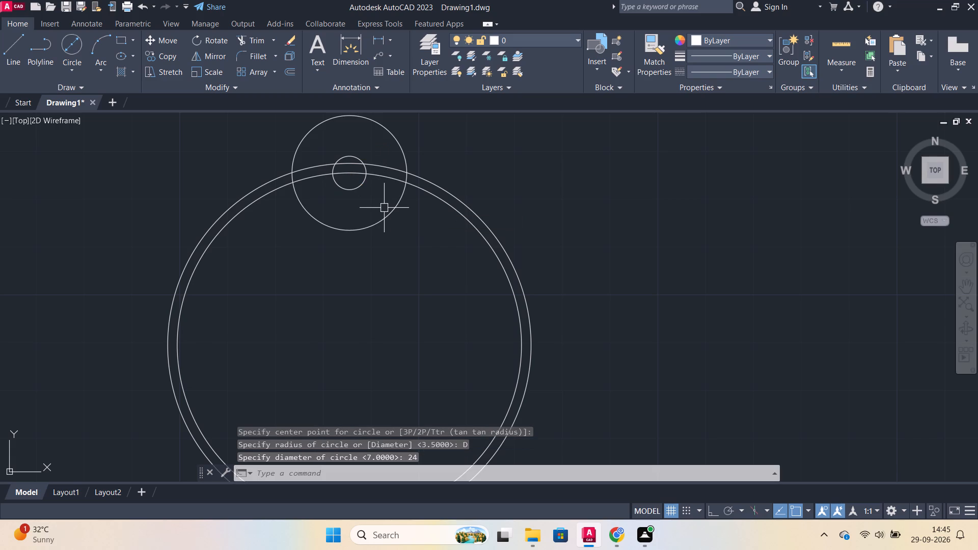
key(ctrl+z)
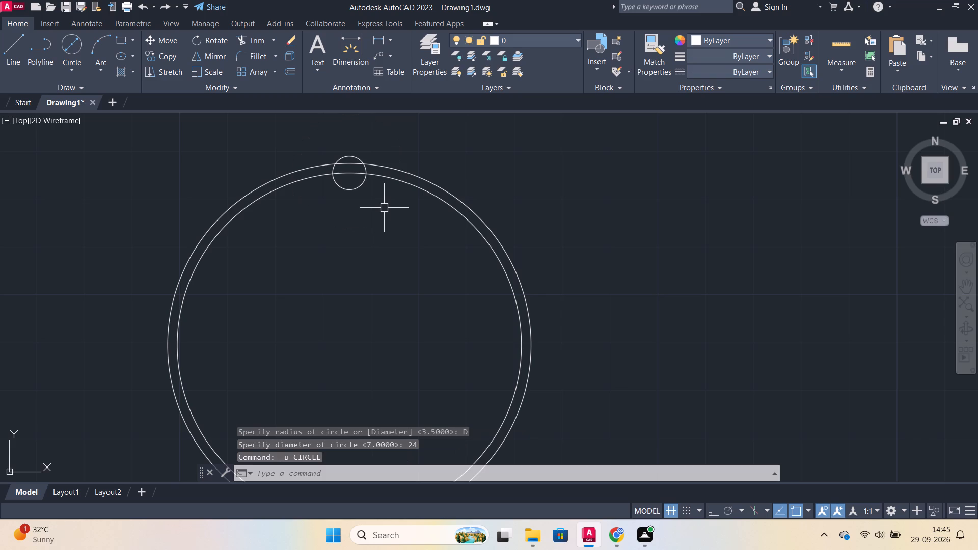
Draw another circle, defined by diameter, at the centre of the 7-diameter circle on the top quadrant.
key(c)
key(Return)
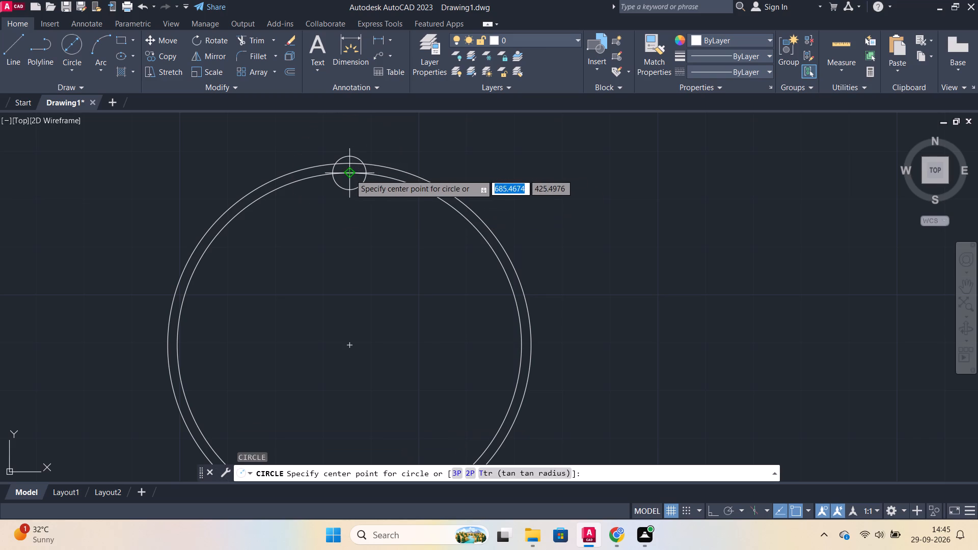
click(350, 174)
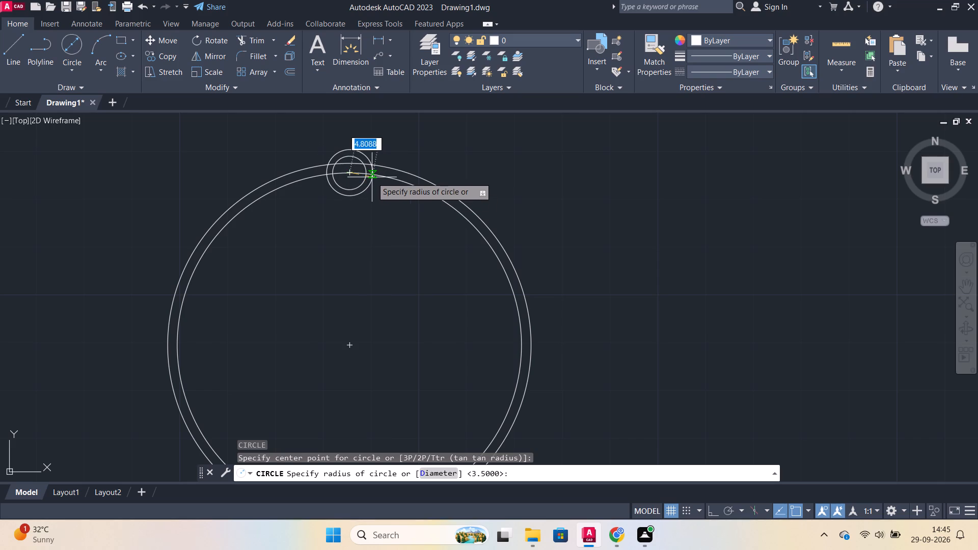
key(d)
key(Return)
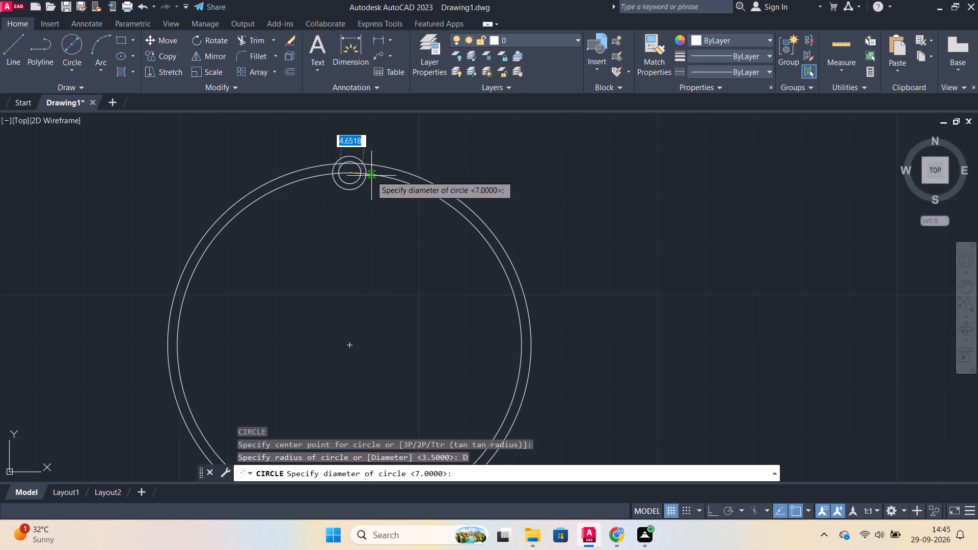
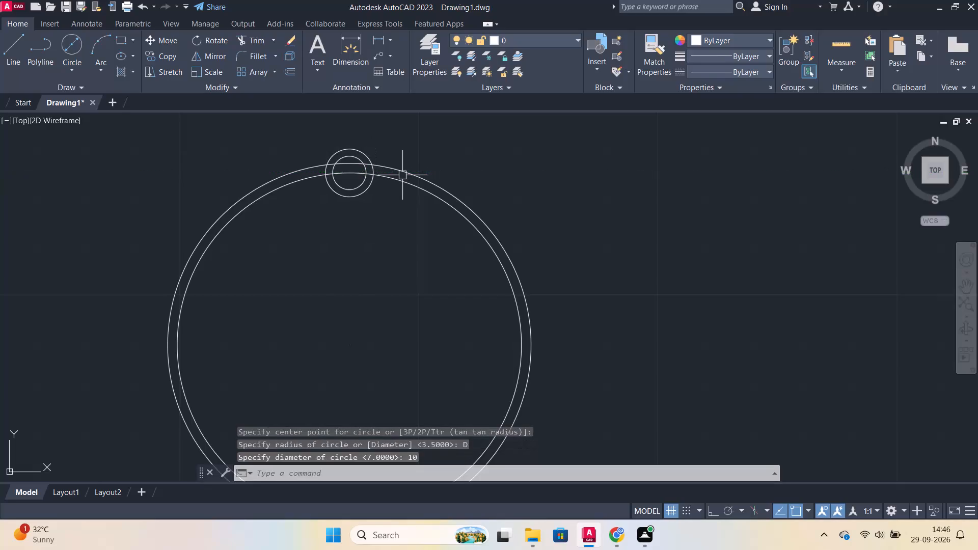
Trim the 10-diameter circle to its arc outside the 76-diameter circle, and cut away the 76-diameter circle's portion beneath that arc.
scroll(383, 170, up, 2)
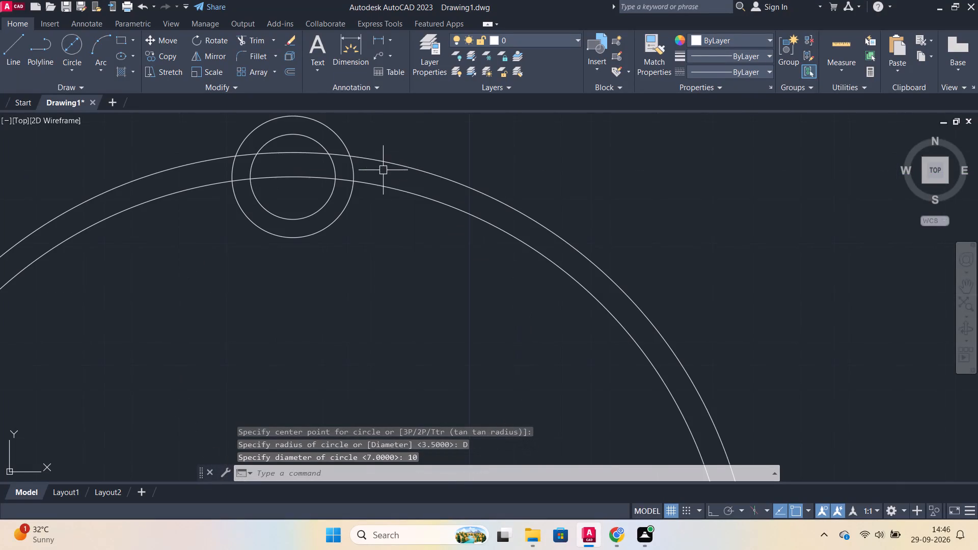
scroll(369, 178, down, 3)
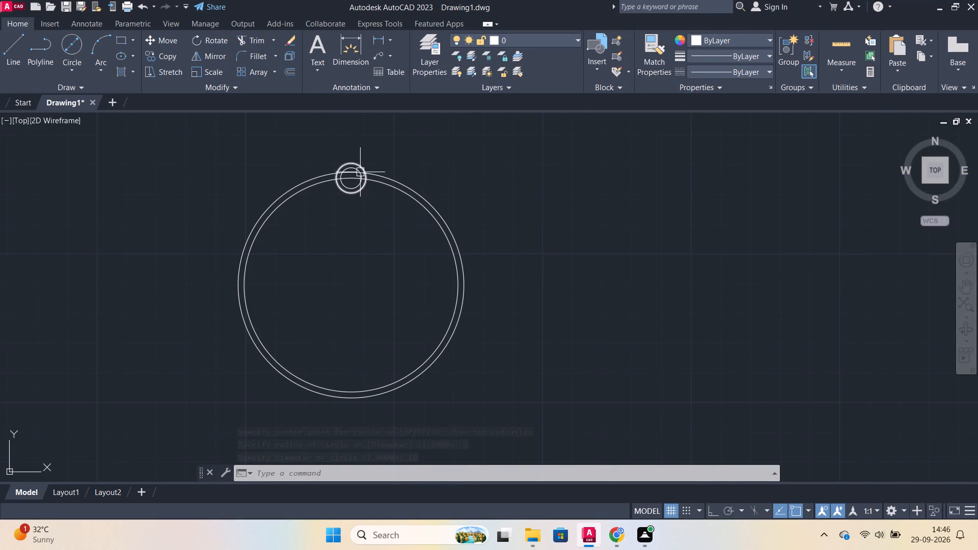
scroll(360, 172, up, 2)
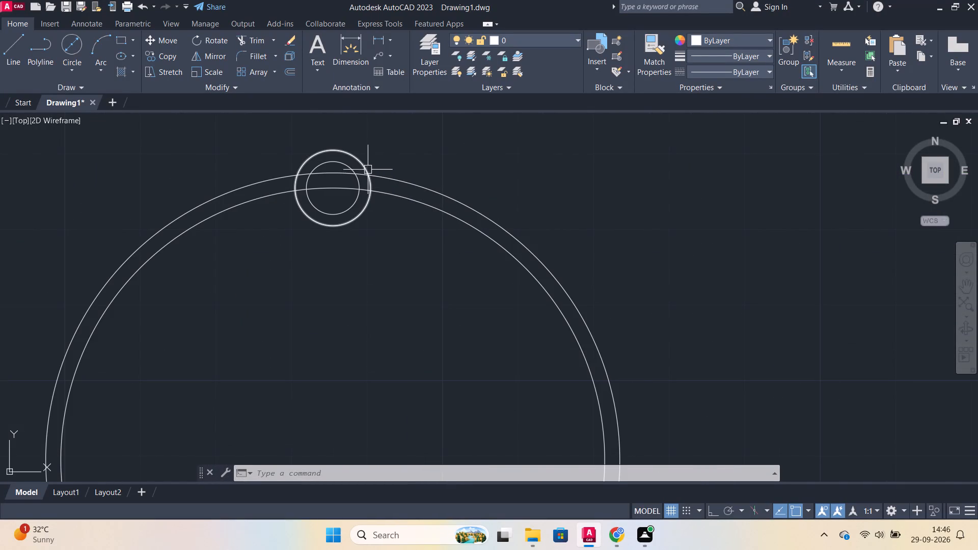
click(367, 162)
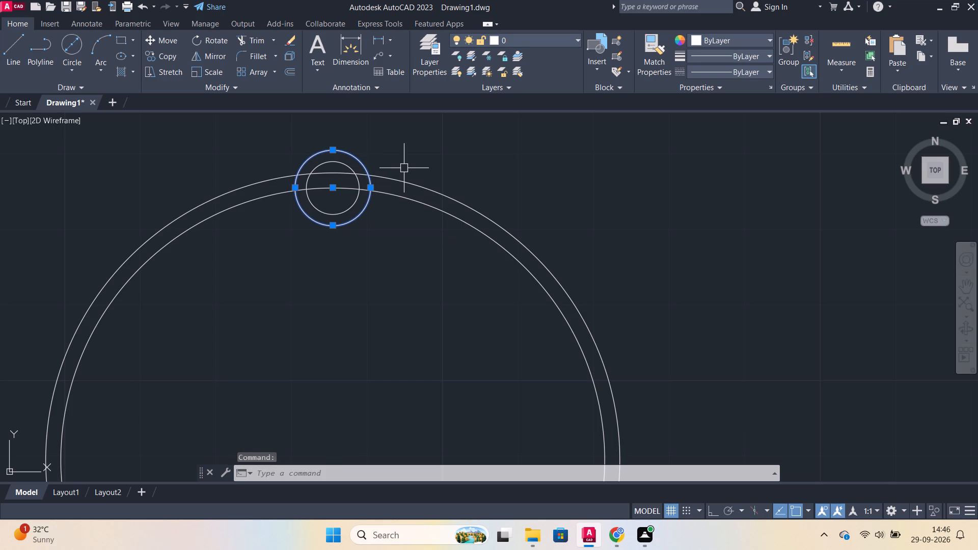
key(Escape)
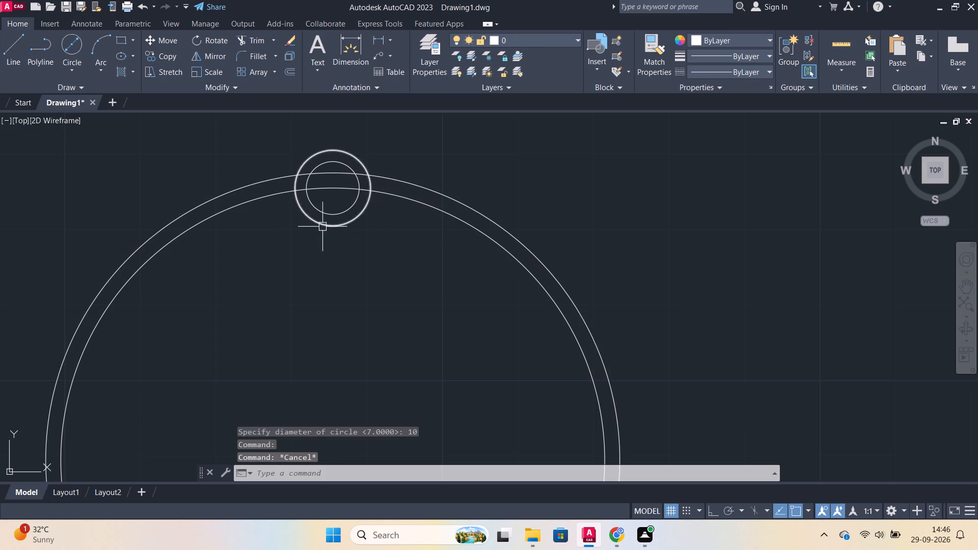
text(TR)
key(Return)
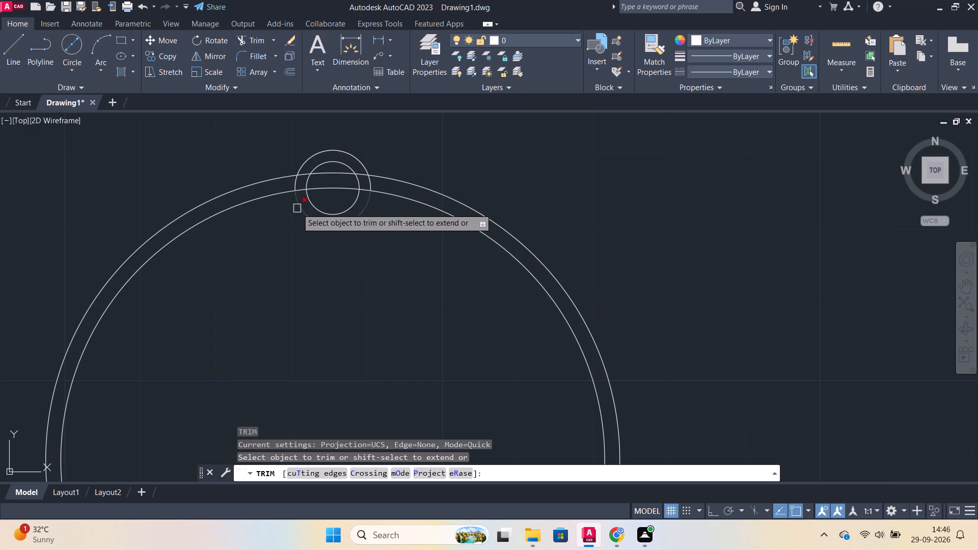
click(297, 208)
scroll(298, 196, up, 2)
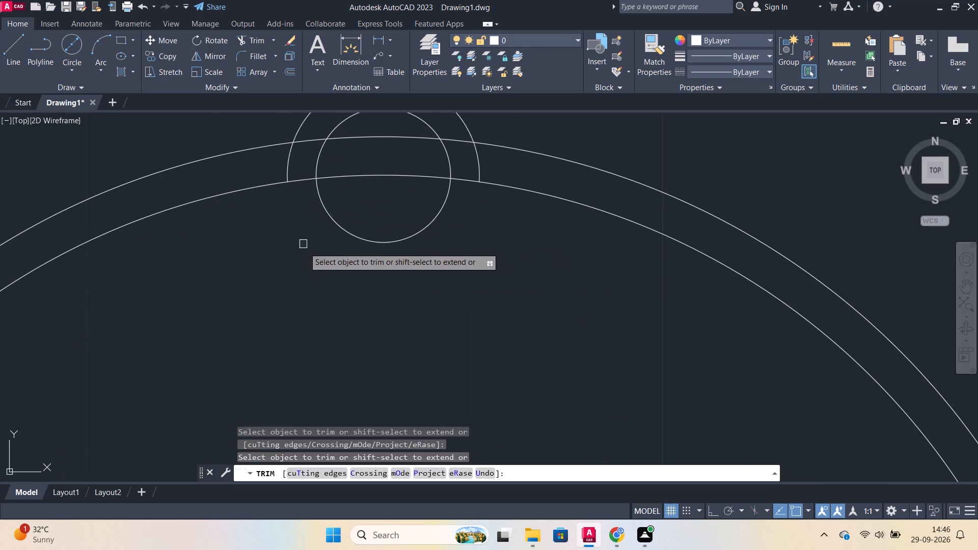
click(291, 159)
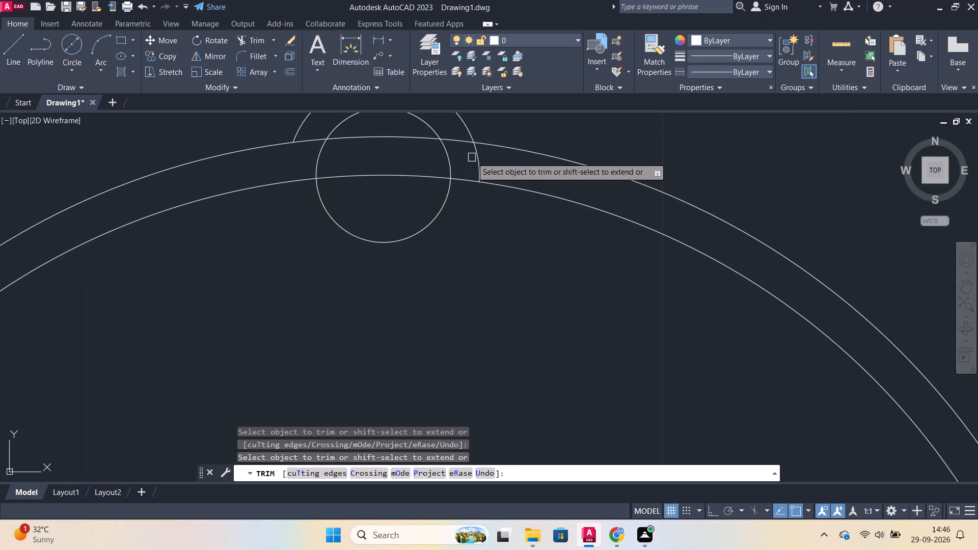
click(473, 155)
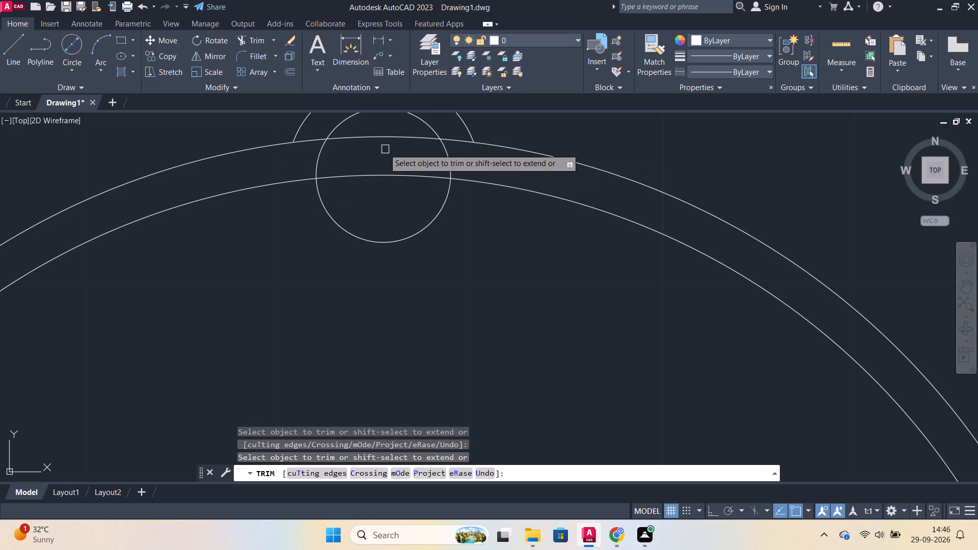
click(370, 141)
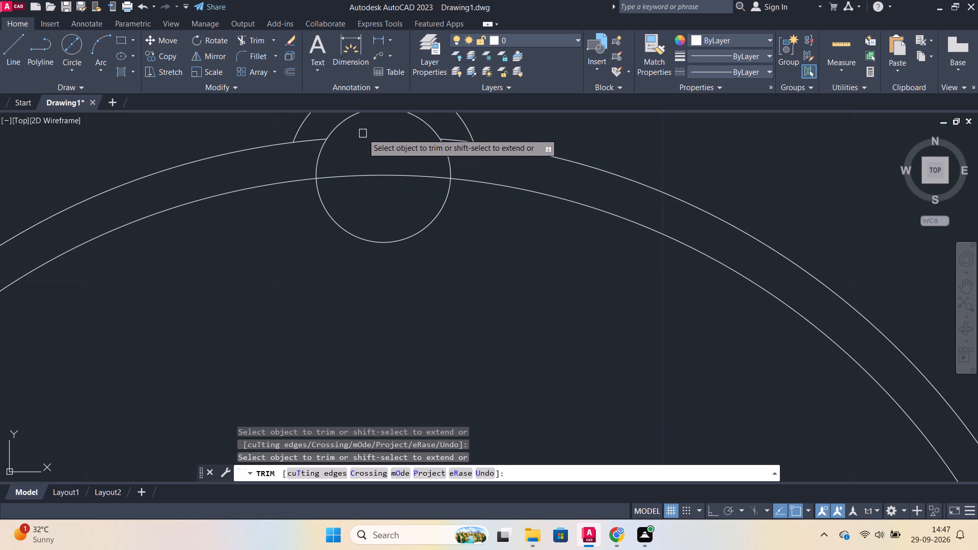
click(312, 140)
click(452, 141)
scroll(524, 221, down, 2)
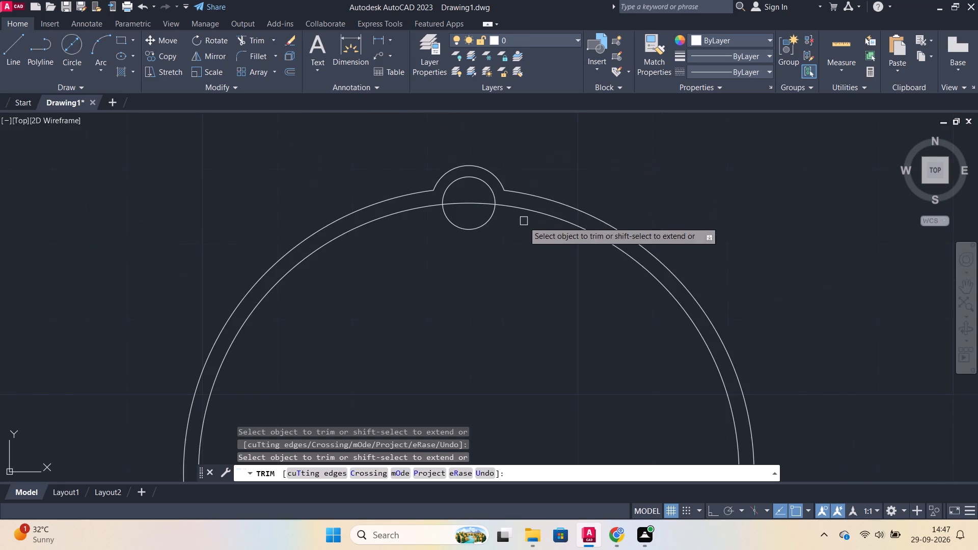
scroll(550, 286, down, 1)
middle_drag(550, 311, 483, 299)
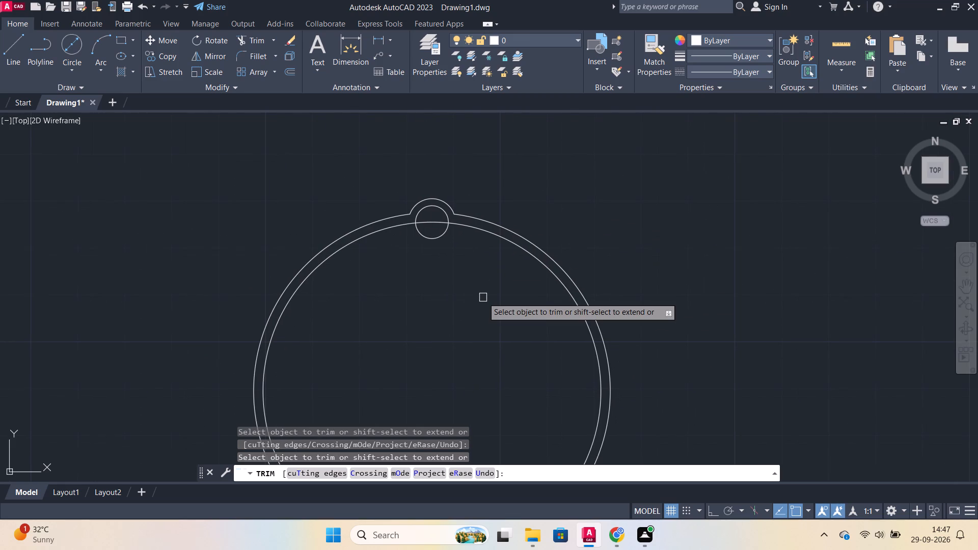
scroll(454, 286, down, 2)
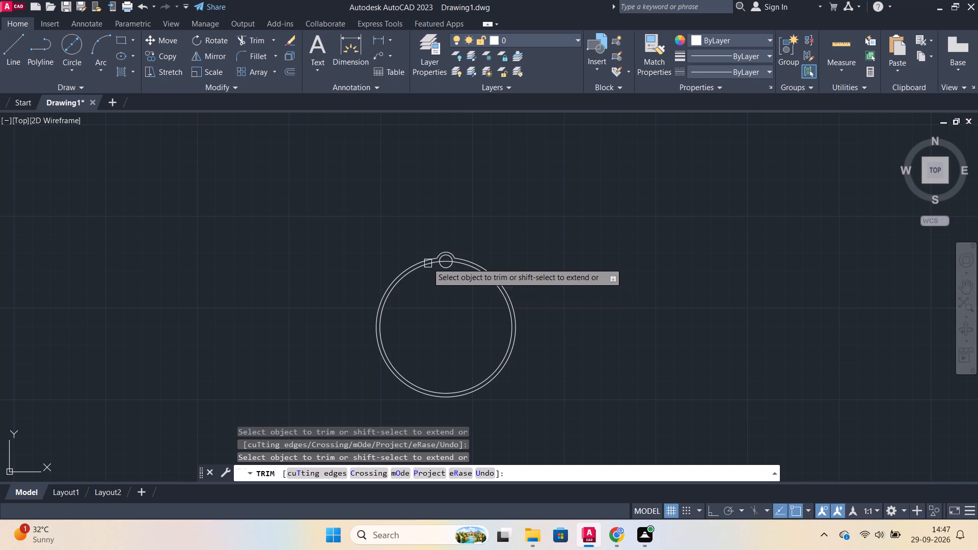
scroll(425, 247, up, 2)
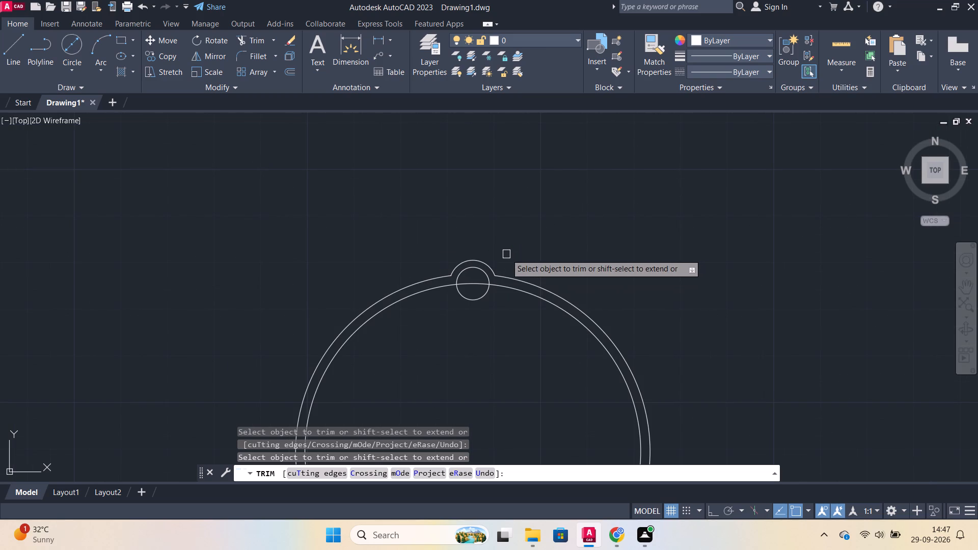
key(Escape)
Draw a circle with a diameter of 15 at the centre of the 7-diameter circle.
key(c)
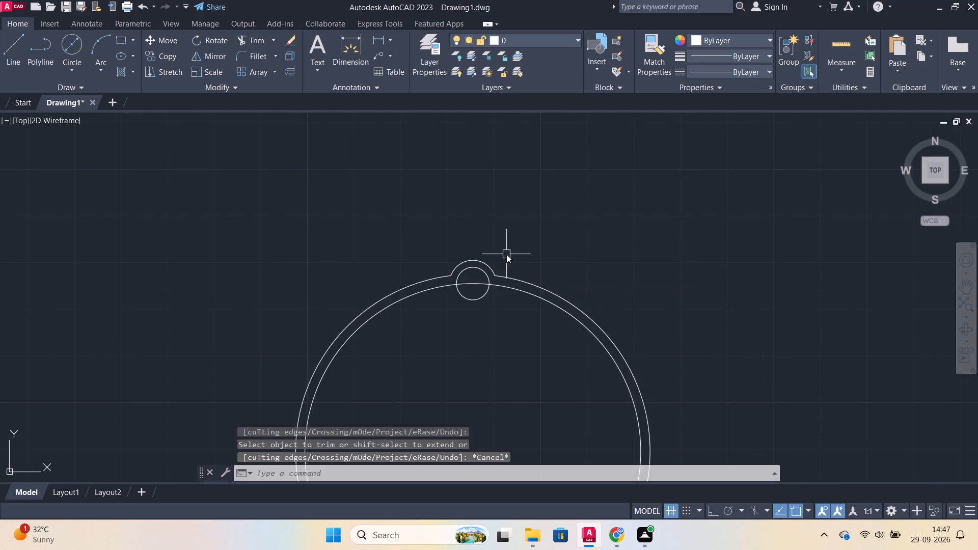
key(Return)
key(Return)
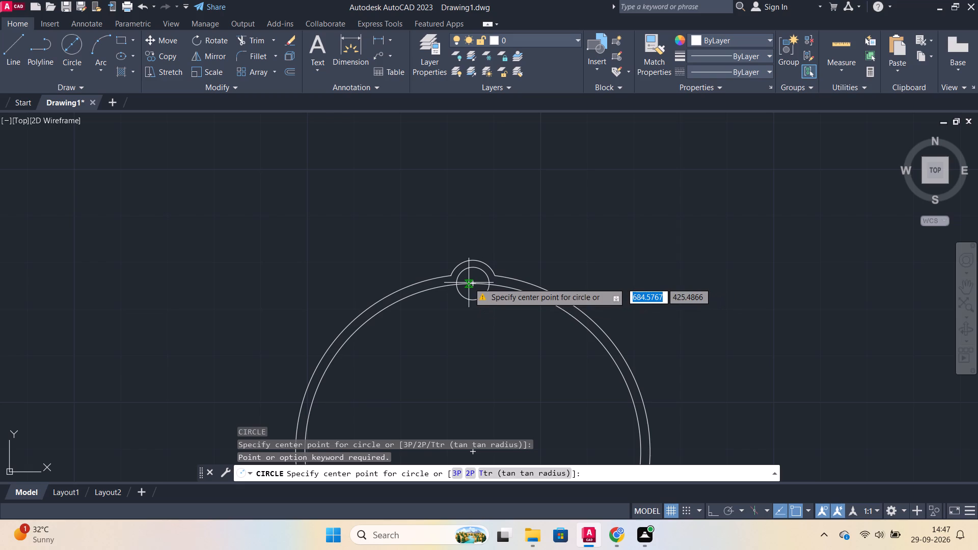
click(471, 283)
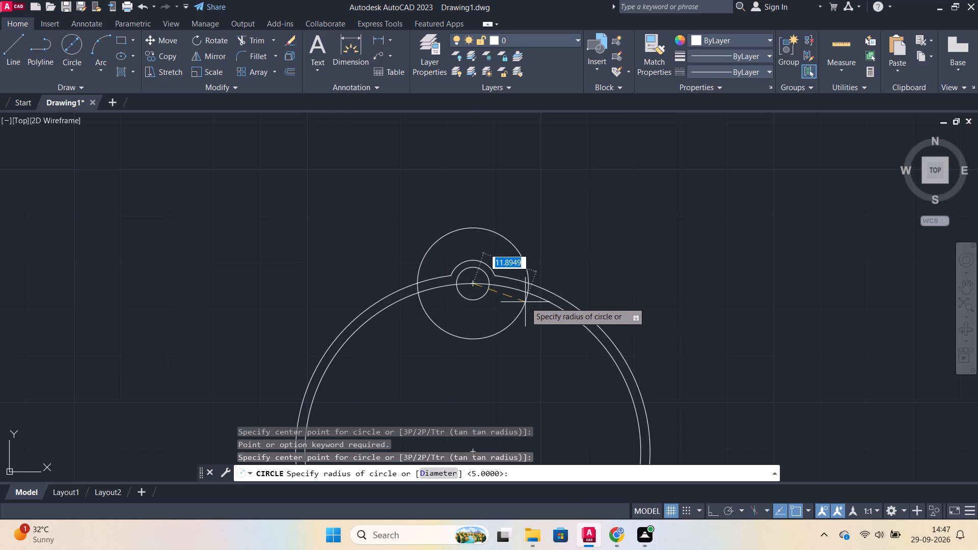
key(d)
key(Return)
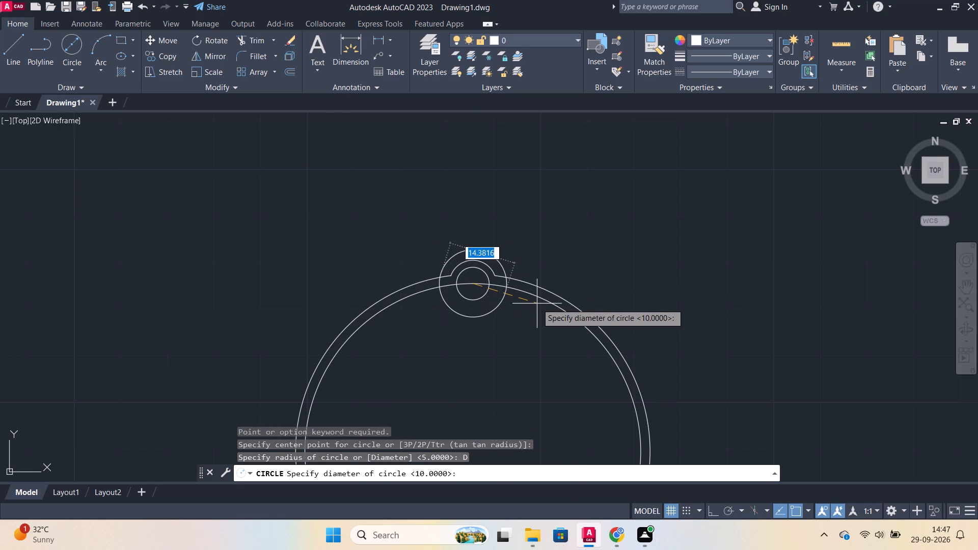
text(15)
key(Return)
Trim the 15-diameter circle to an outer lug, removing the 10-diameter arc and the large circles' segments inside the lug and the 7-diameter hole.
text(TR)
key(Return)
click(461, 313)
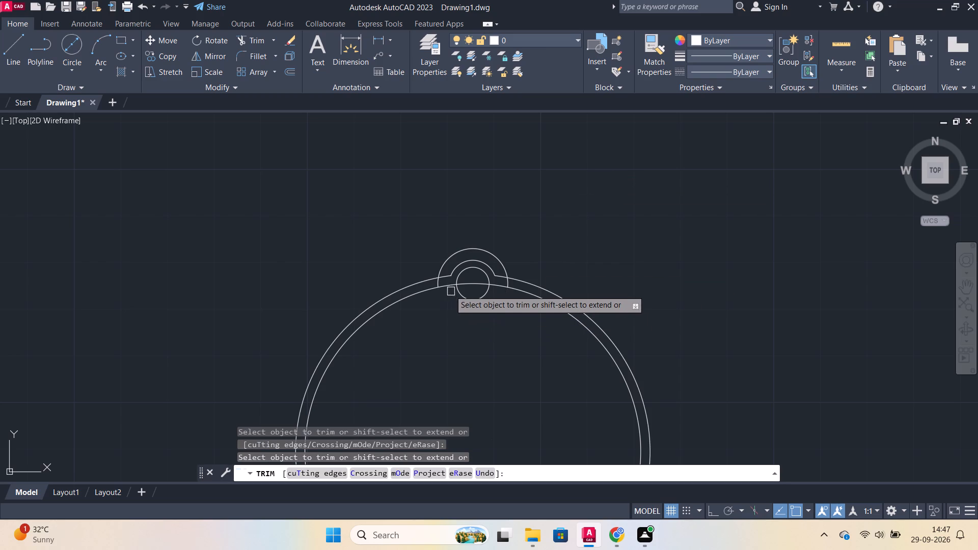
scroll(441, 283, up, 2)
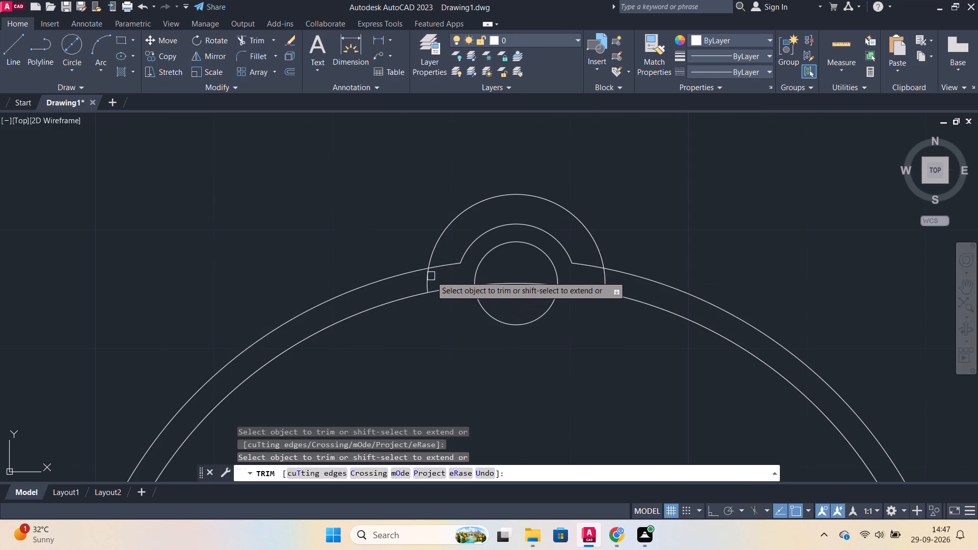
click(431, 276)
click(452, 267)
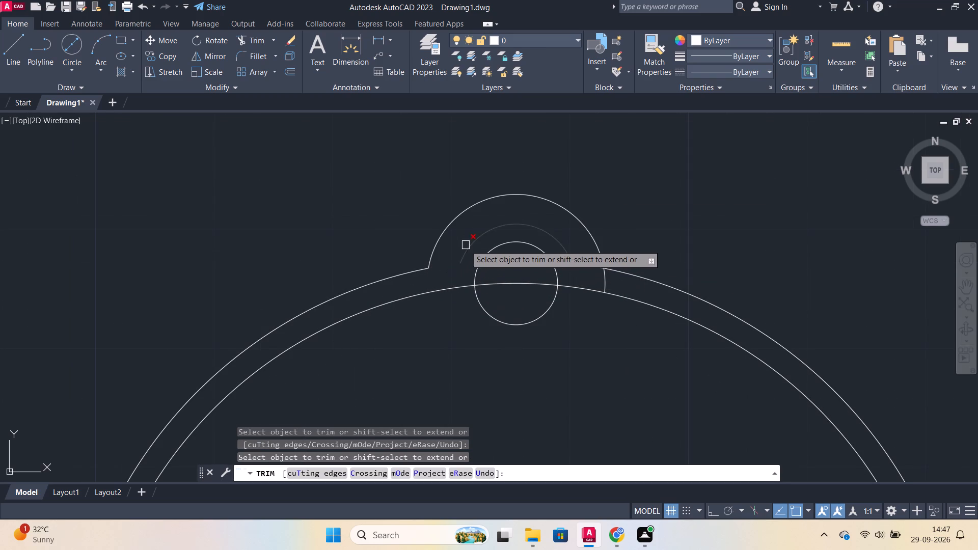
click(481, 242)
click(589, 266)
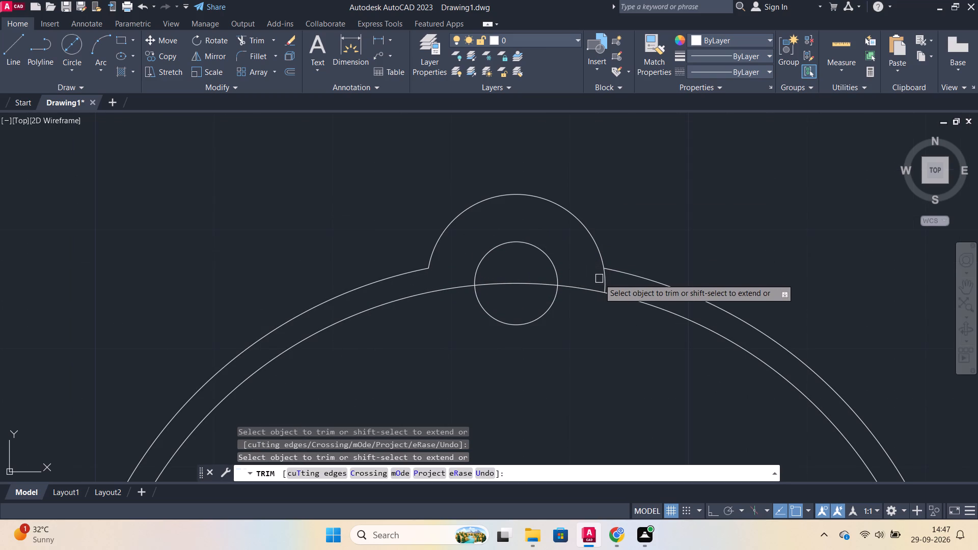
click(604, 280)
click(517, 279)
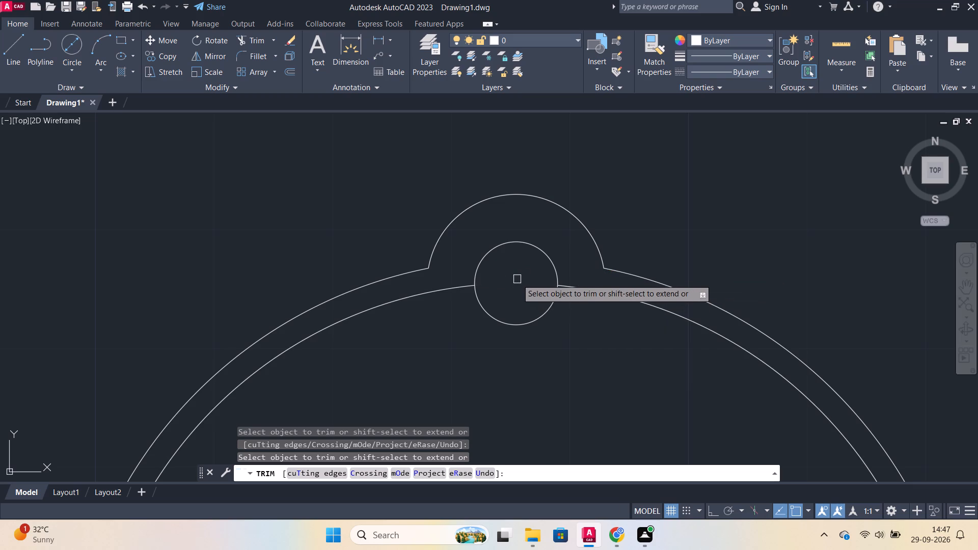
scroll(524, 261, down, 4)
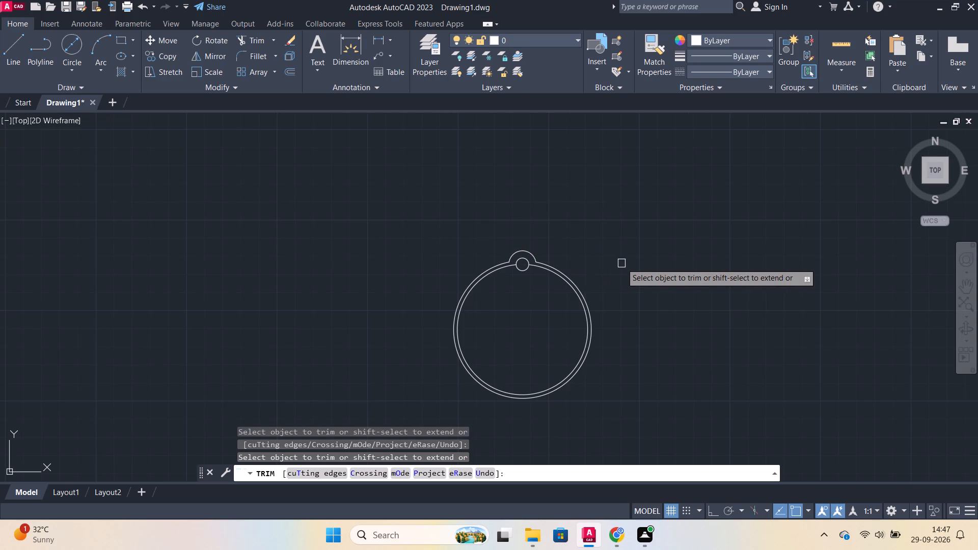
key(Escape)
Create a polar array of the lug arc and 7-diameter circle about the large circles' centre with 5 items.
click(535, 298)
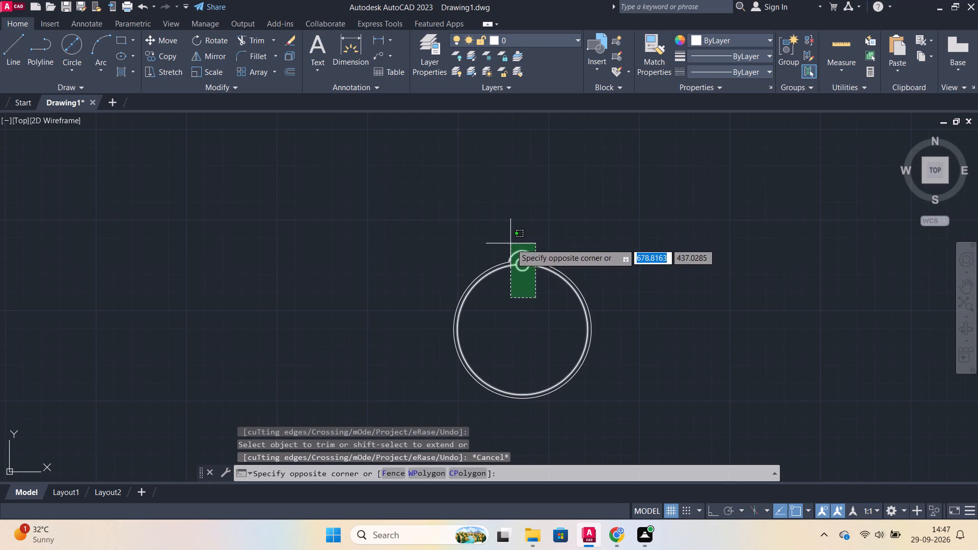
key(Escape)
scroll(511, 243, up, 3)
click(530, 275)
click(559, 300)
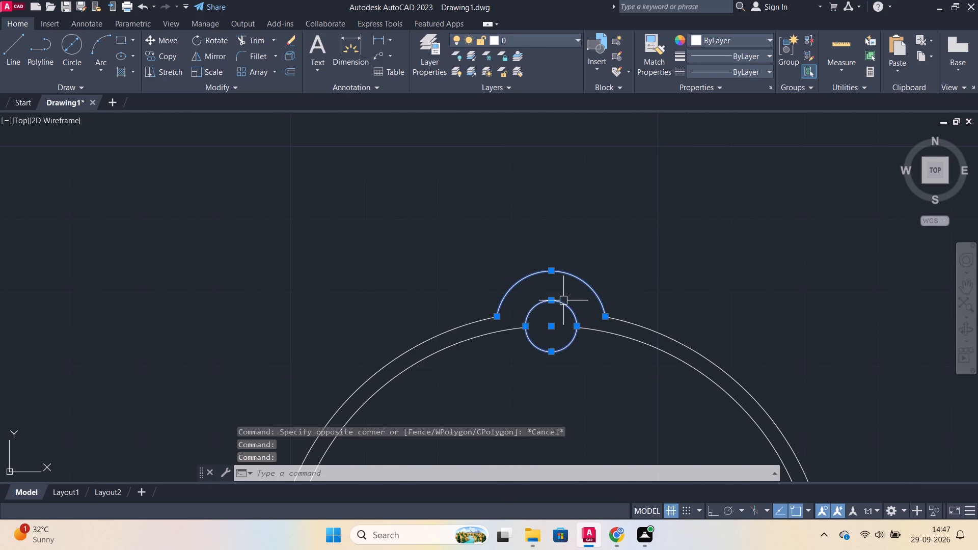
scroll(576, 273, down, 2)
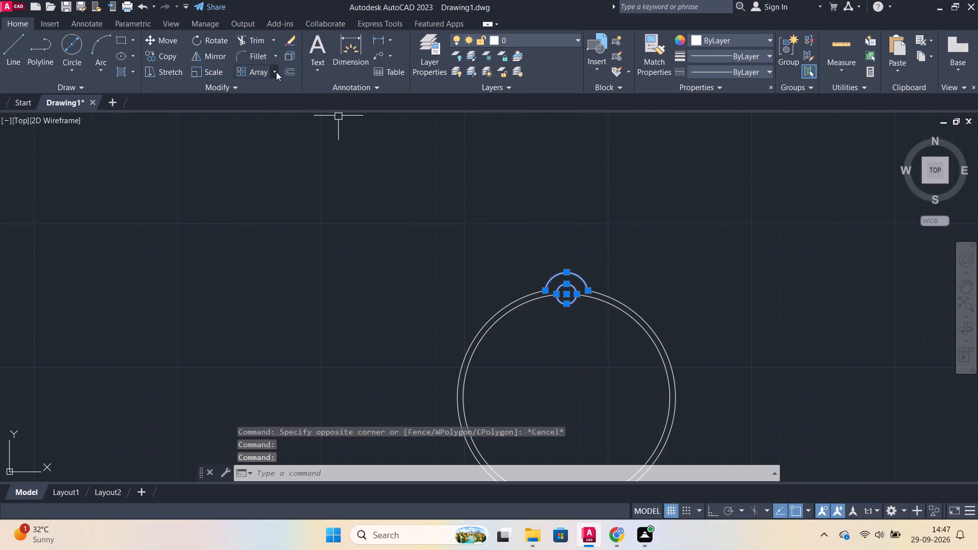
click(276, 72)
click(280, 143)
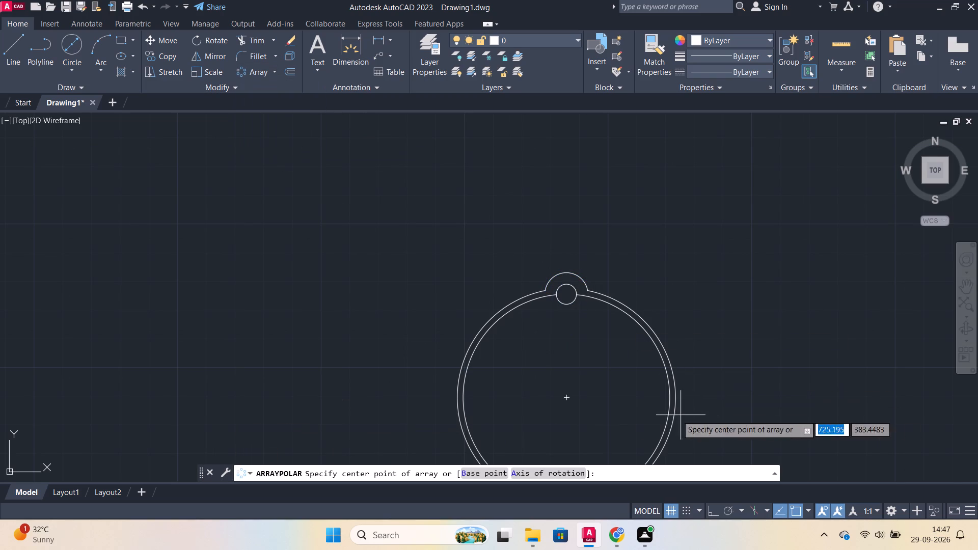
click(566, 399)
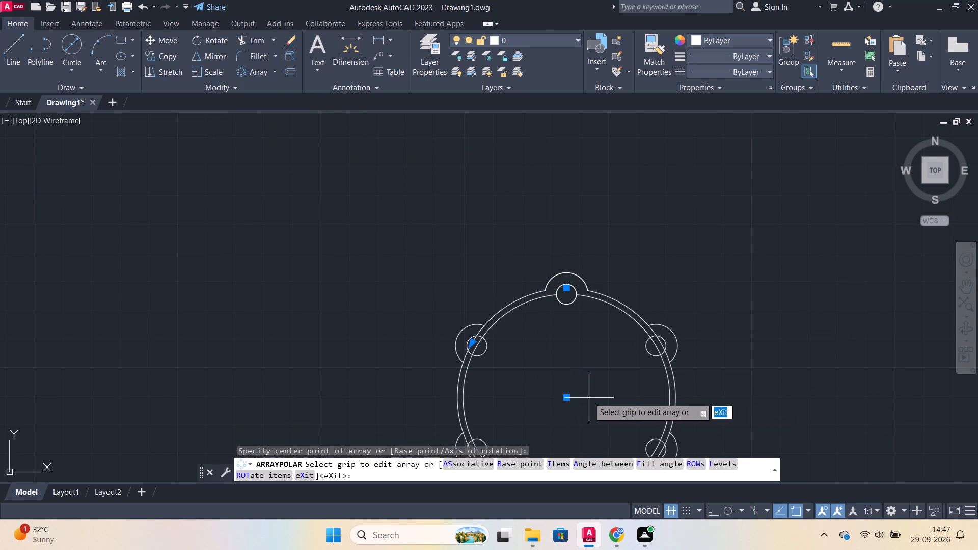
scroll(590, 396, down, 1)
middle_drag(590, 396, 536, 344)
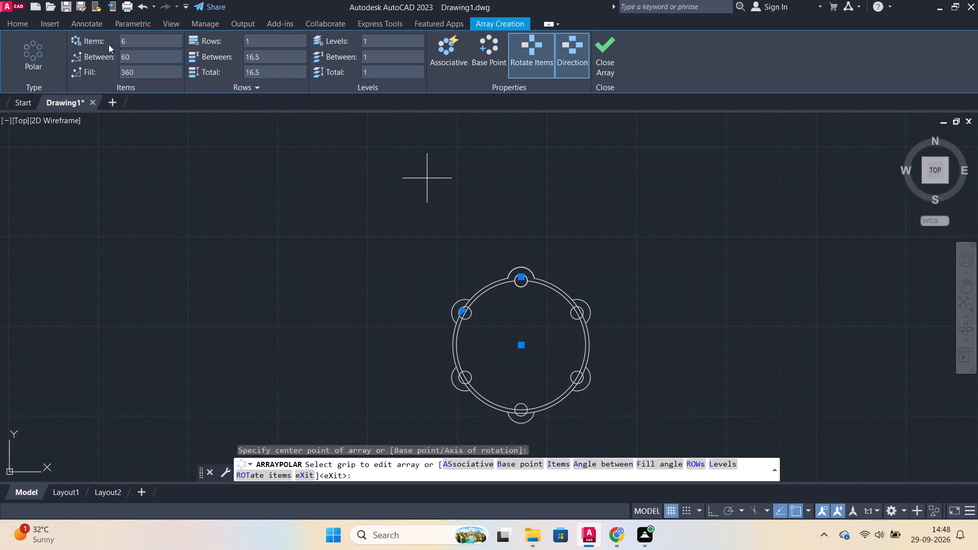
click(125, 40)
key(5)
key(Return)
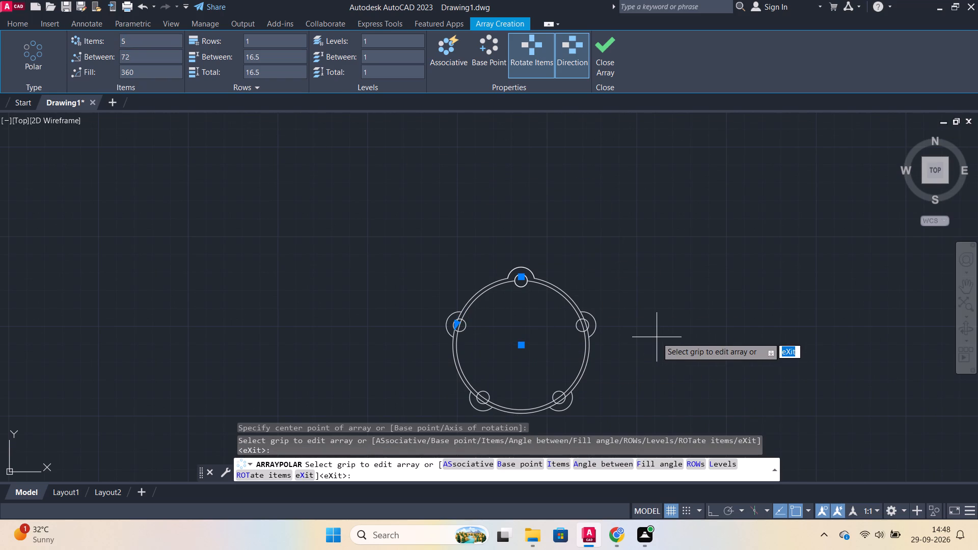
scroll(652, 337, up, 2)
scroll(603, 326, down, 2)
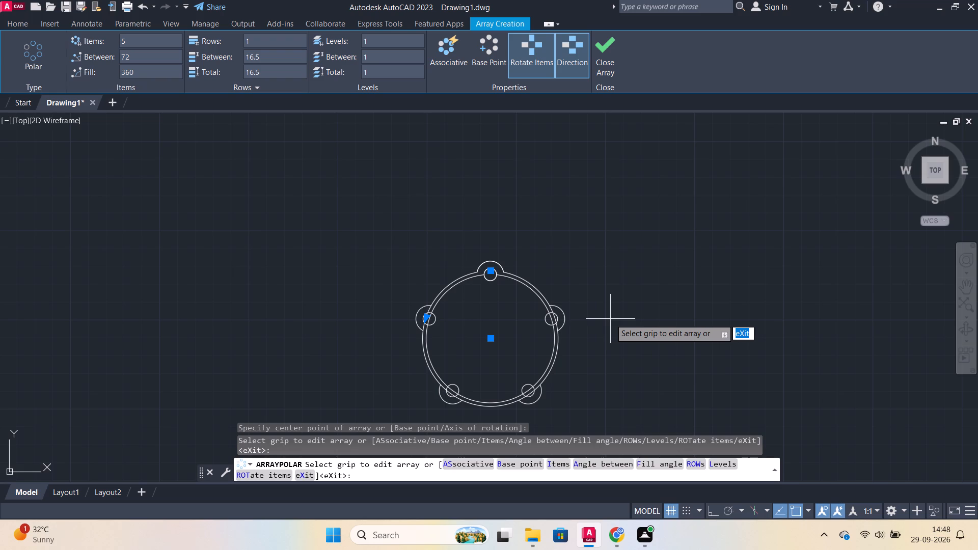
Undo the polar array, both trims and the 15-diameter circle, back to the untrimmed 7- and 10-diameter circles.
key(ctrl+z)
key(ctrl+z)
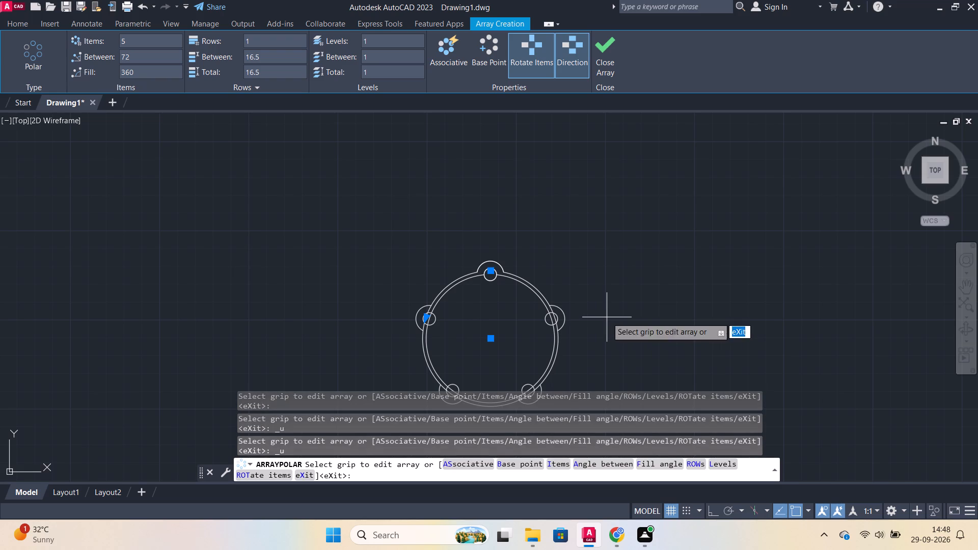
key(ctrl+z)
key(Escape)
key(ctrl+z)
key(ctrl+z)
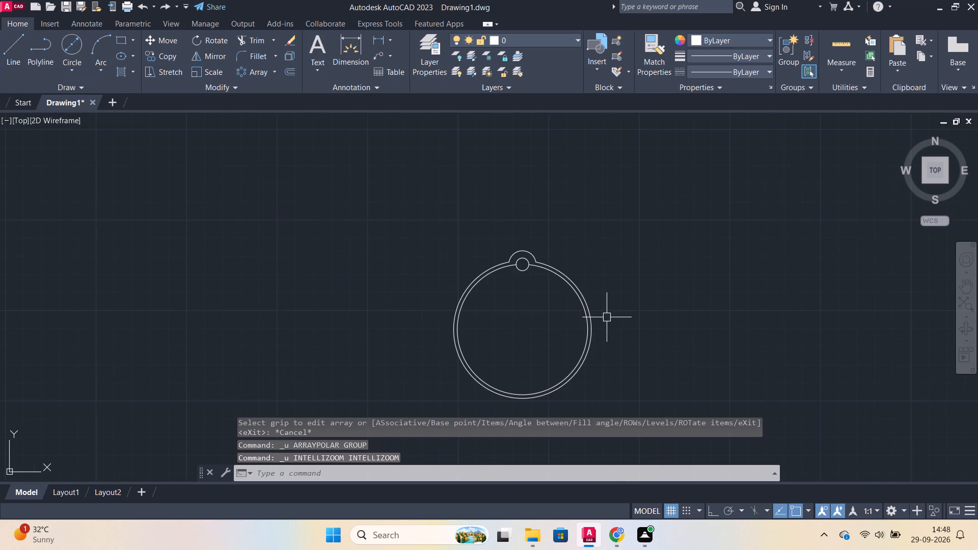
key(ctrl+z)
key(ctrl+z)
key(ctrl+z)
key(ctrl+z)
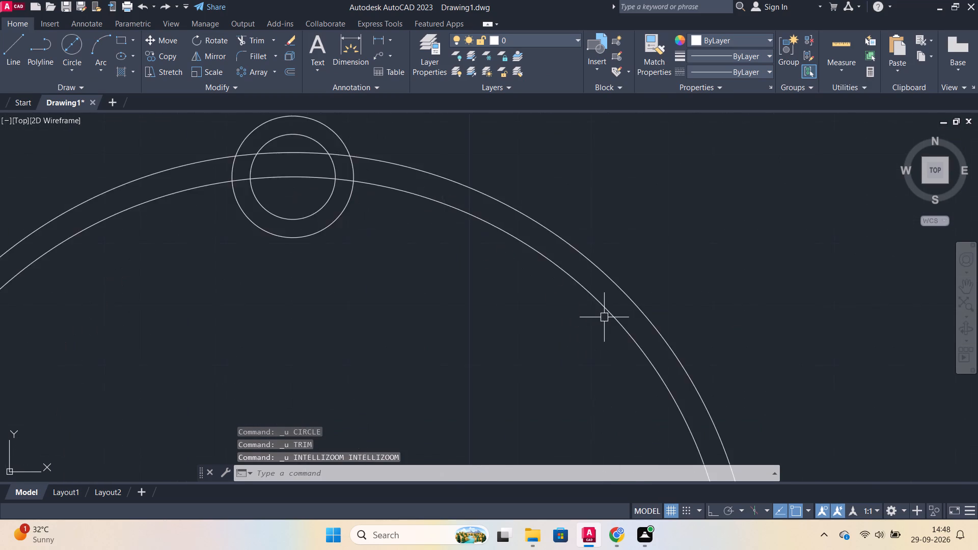
Undo further back and erase the two small concentric circles, of diameter 10 and 7, at the top of the ring.
key(ctrl+z)
key(ctrl+z)
click(373, 190)
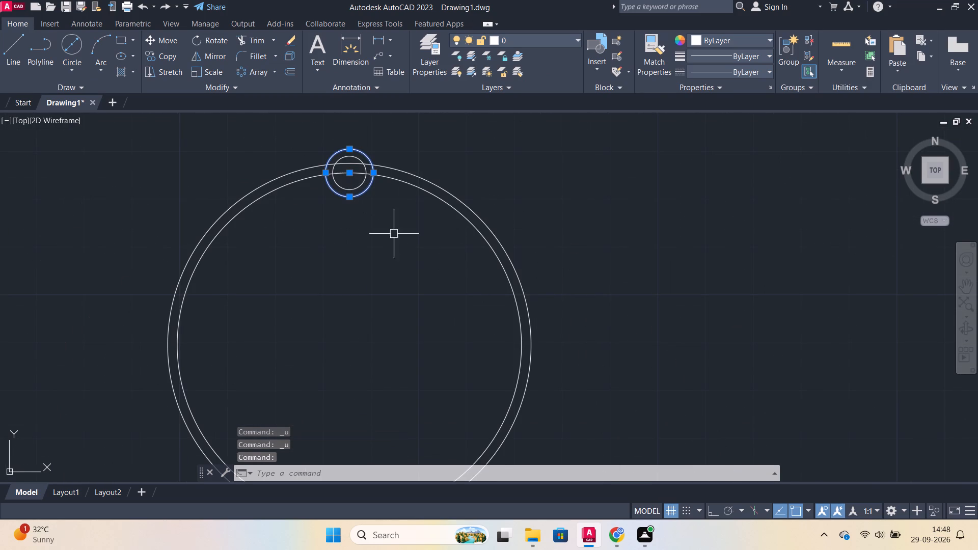
key(e)
key(Return)
click(346, 194)
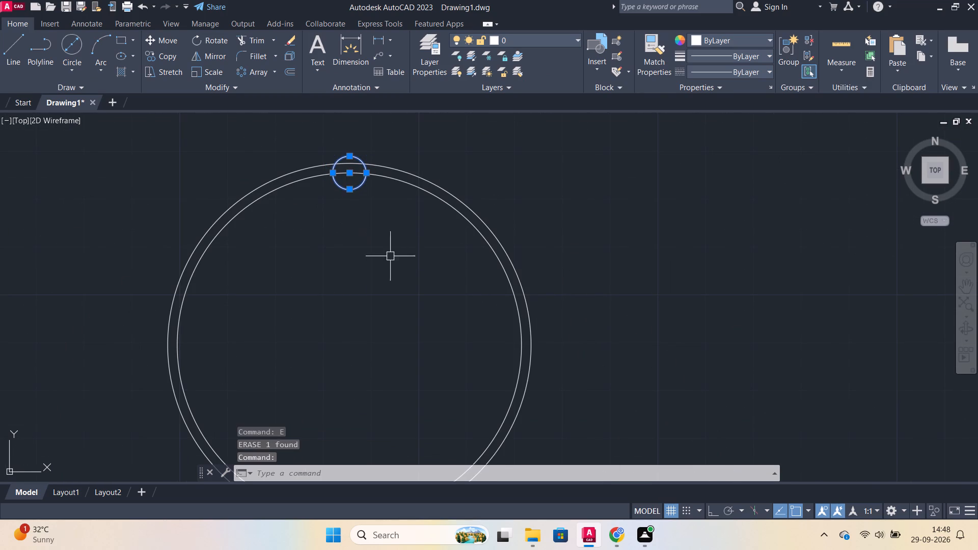
key(e)
key(Return)
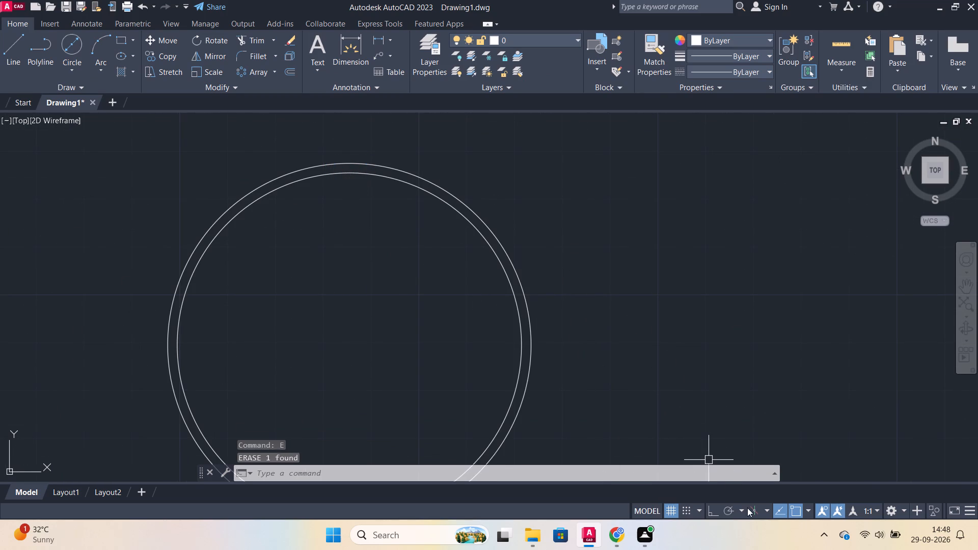
Turn on polar tracking and draw a line from the large circles' centre, about 55 long at about 60°, crossing both circles.
click(737, 508)
click(753, 400)
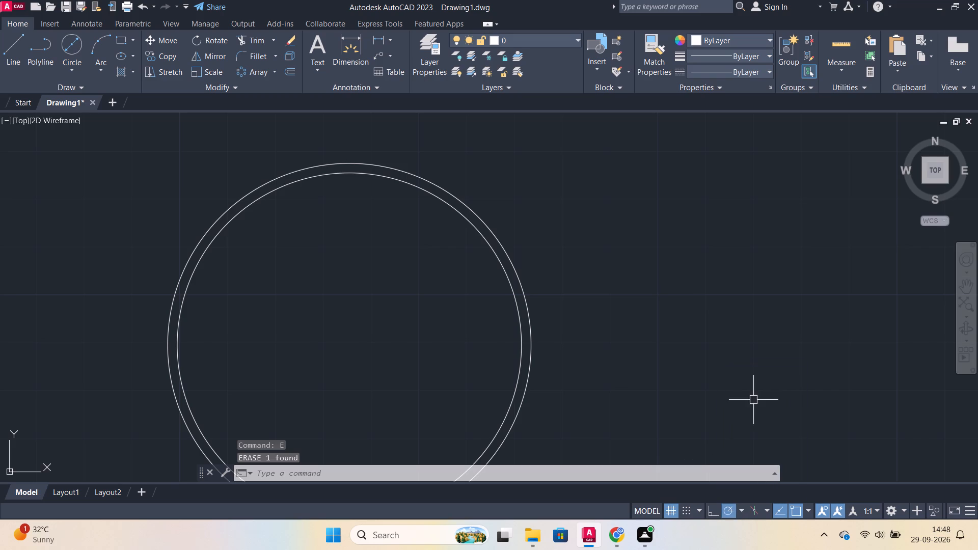
key(l)
key(Return)
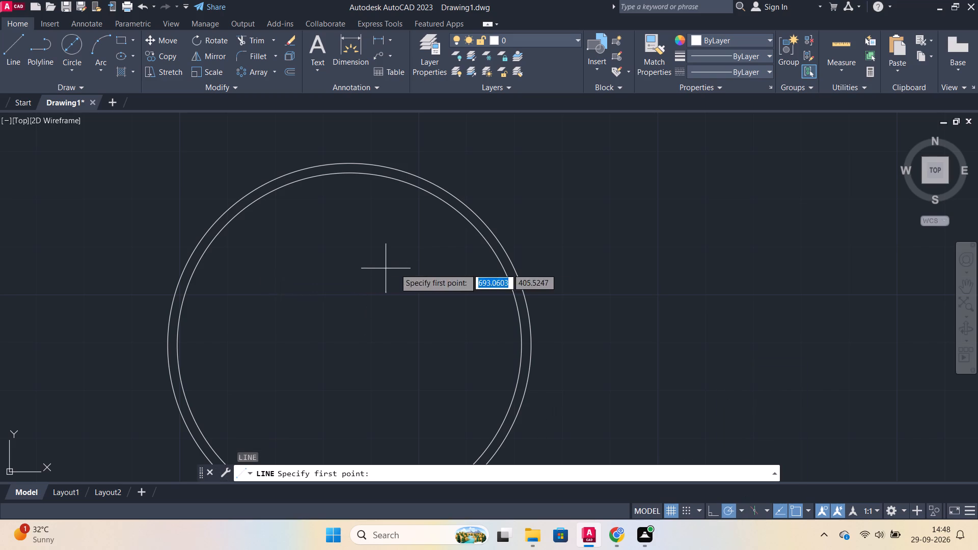
click(349, 345)
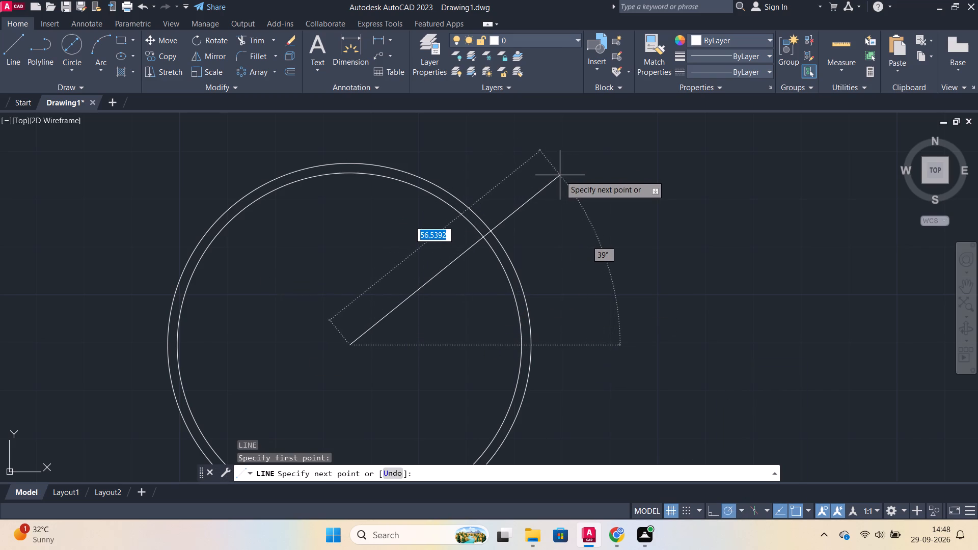
middle_drag(522, 150, 524, 189)
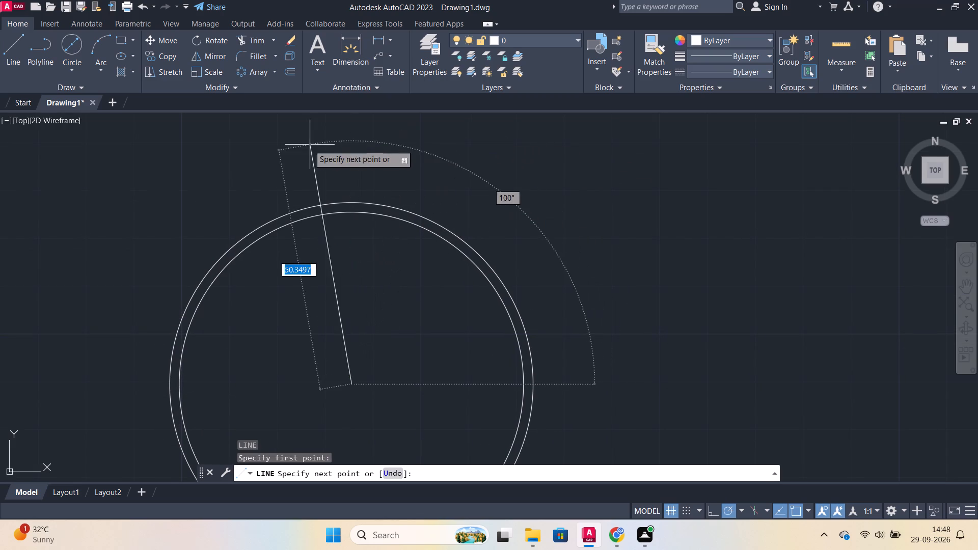
click(482, 155)
key(Escape)
Draw a circle with a diameter of 7 centred where the angled line crosses the inner large circle.
key(c)
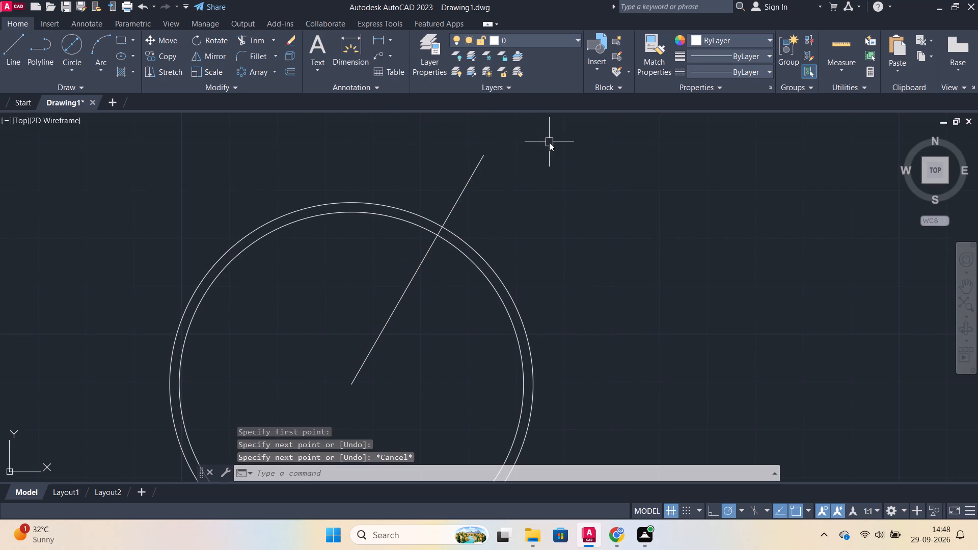
key(Return)
scroll(488, 196, up, 2)
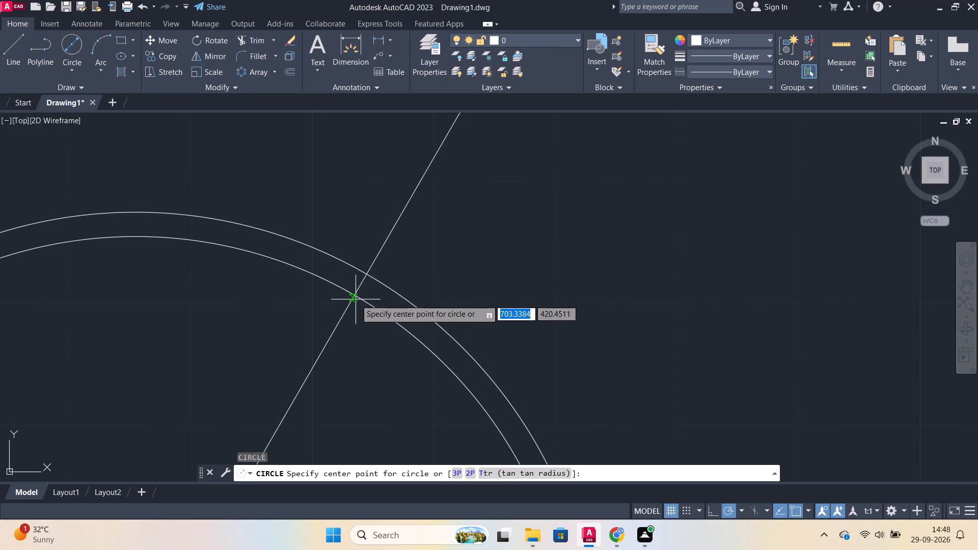
scroll(356, 300, up, 3)
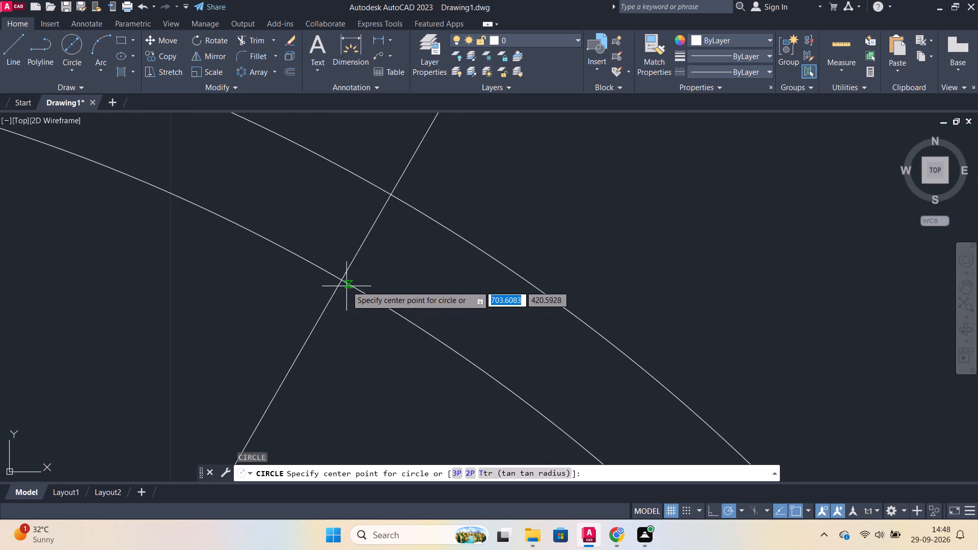
click(342, 282)
key(d)
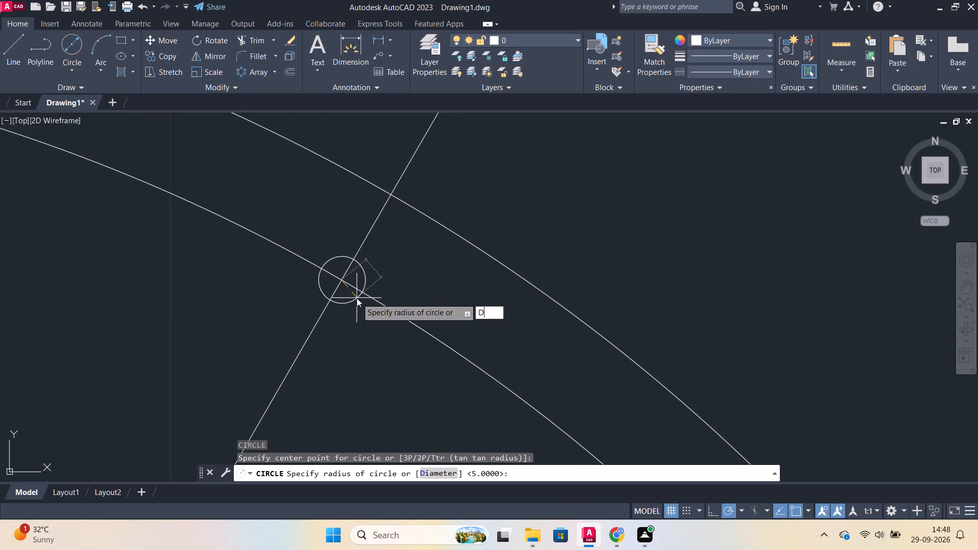
key(Return)
key(7)
key(Return)
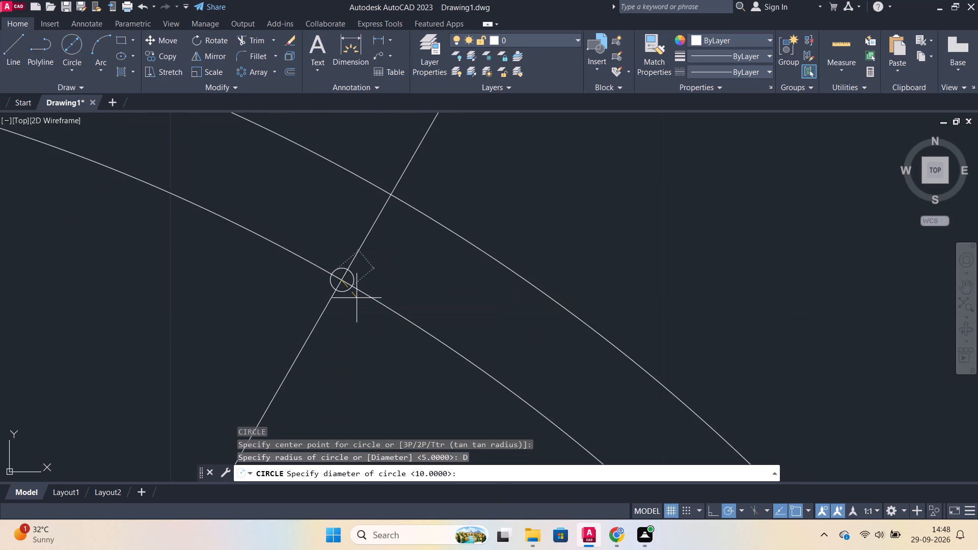
Draw a circle with a diameter of 14 at the centre of the 7-diameter circle.
scroll(382, 302, down, 5)
scroll(444, 314, up, 1)
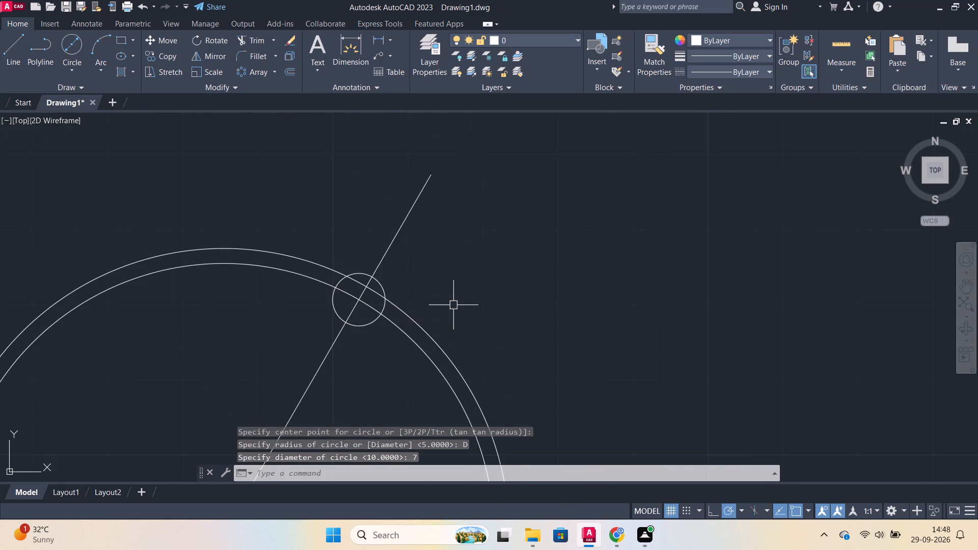
key(c)
key(Return)
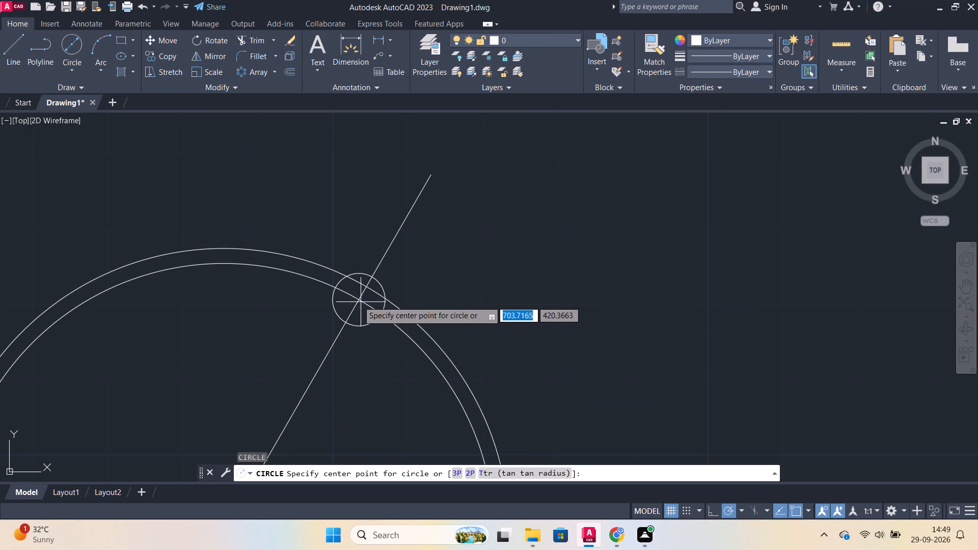
scroll(357, 300, up, 2)
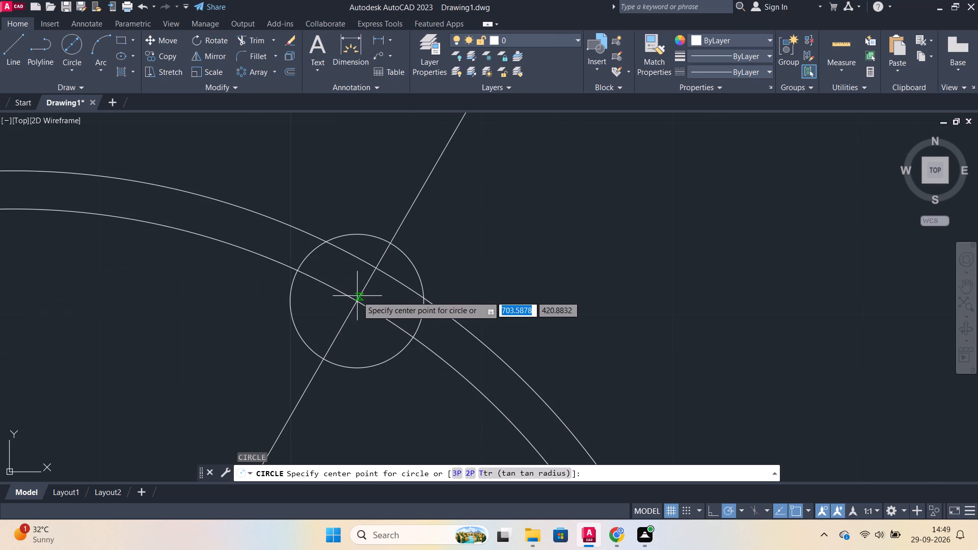
click(355, 302)
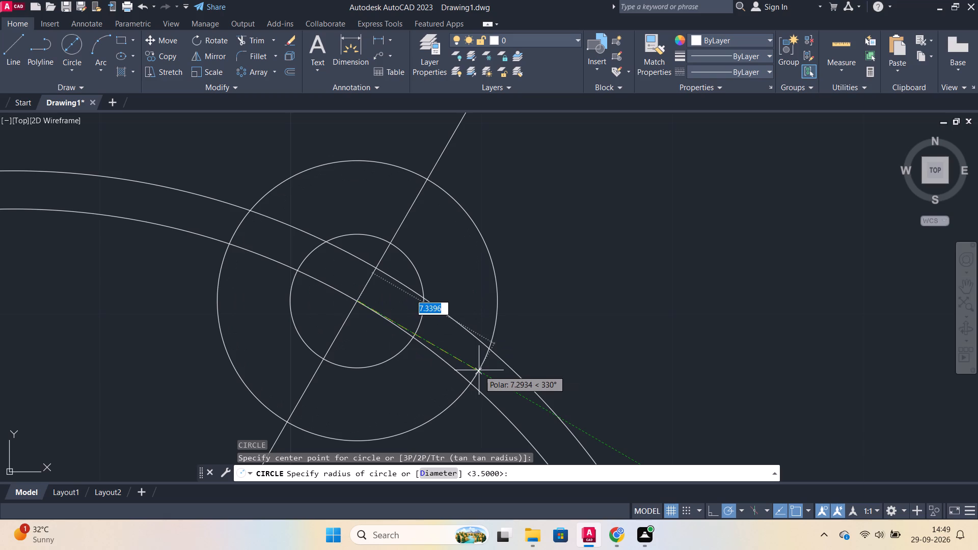
key(d)
key(Return)
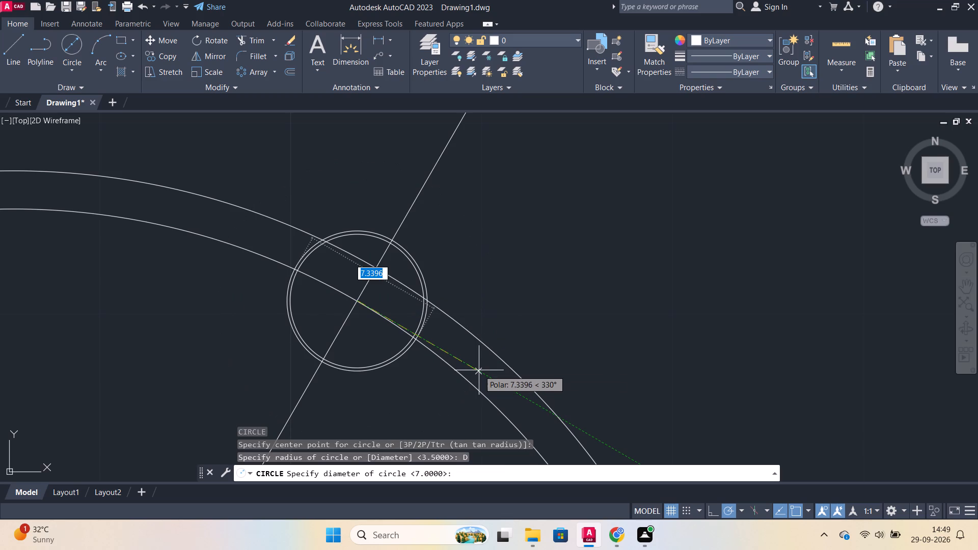
text(14)
key(Return)
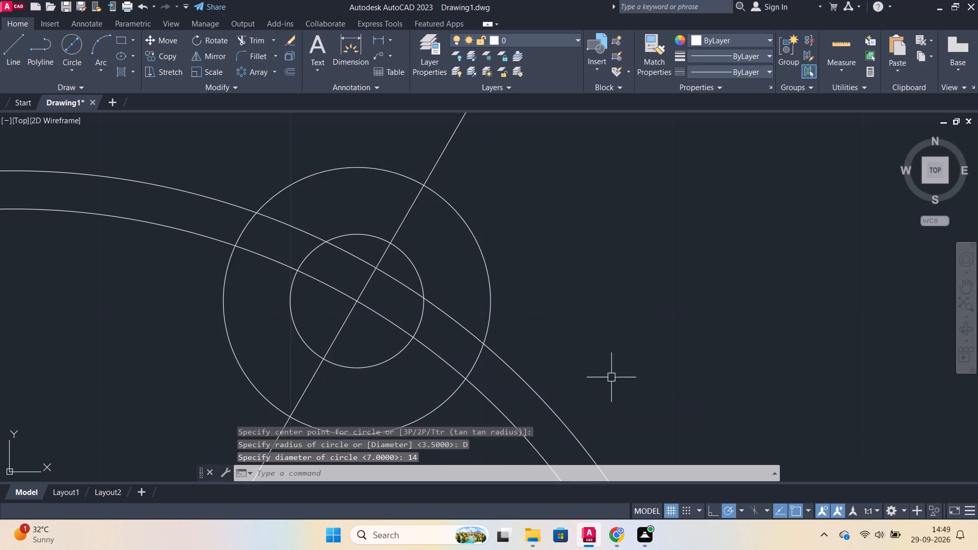
Trim the 14-diameter circle's part inside the ring and the outer large circle's segments within the lug and the 7-diameter hole.
scroll(593, 385, down, 4)
middle_drag(596, 383, 436, 252)
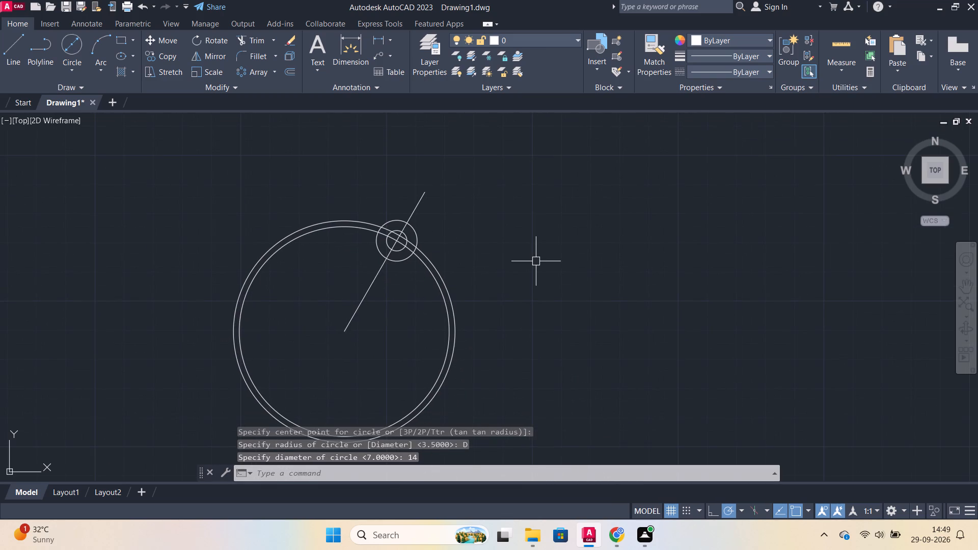
text(TR)
key(Return)
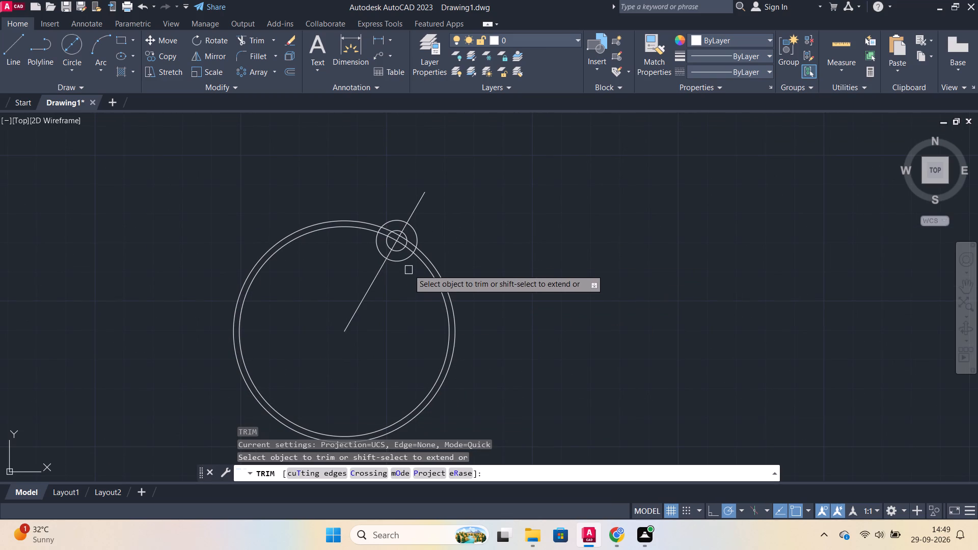
click(401, 264)
click(378, 248)
scroll(378, 247, up, 3)
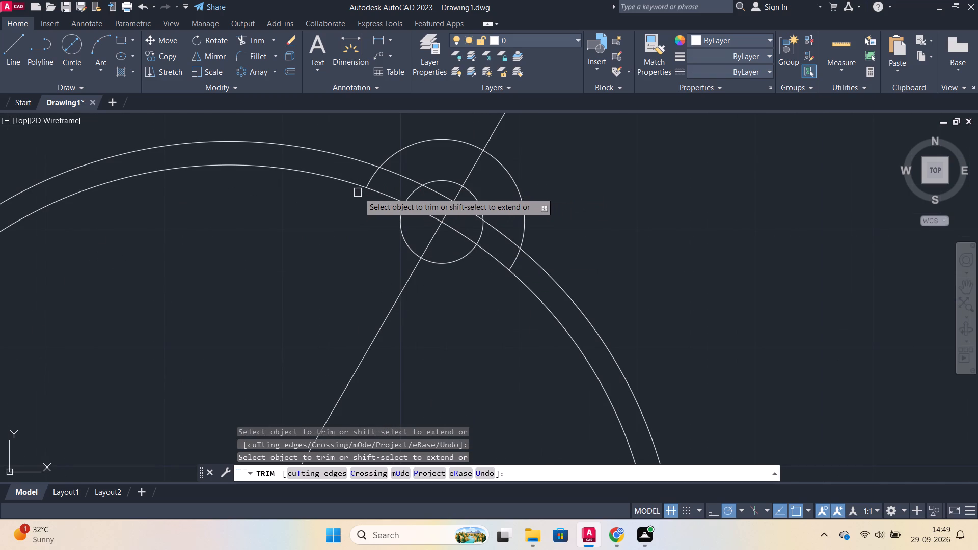
click(406, 180)
click(495, 229)
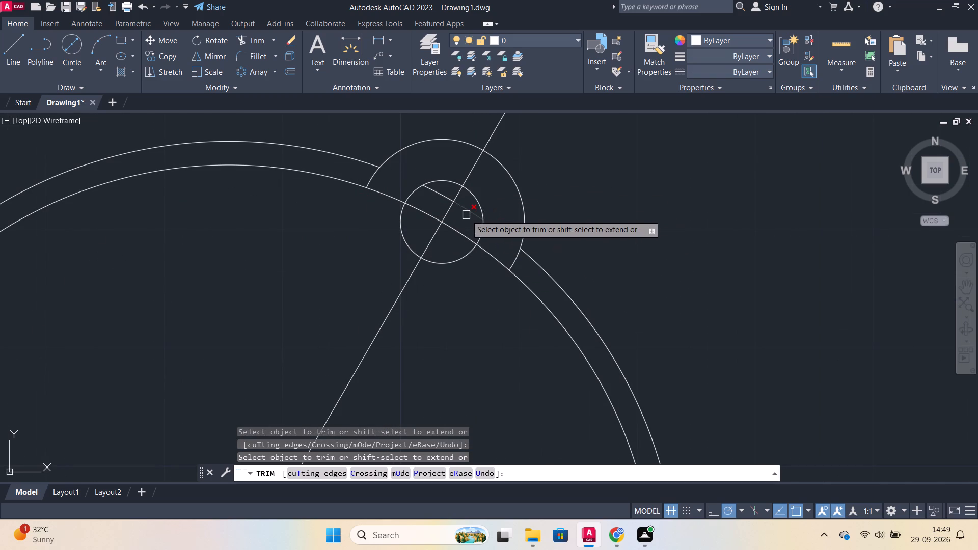
click(465, 211)
click(445, 197)
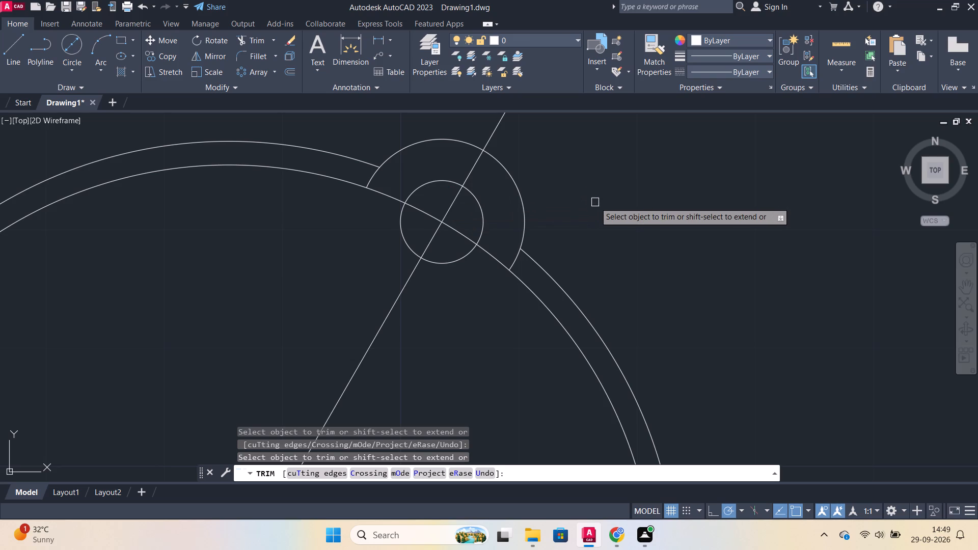
key(Escape)
Create a polar array of the lug arc and 7-diameter circle about the large circles' centre with 6 items over 360°.
click(519, 187)
click(486, 224)
scroll(533, 218, down, 1)
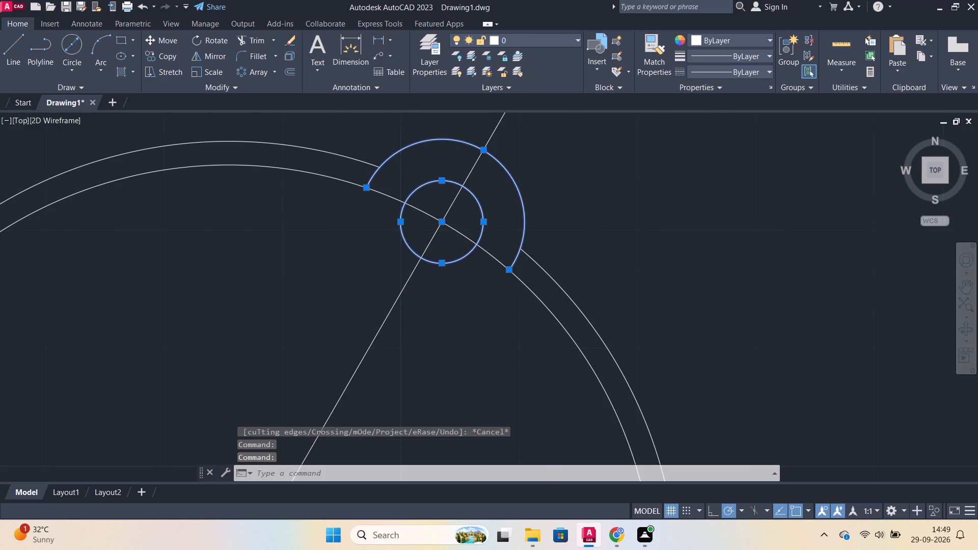
scroll(533, 218, down, 1)
click(244, 75)
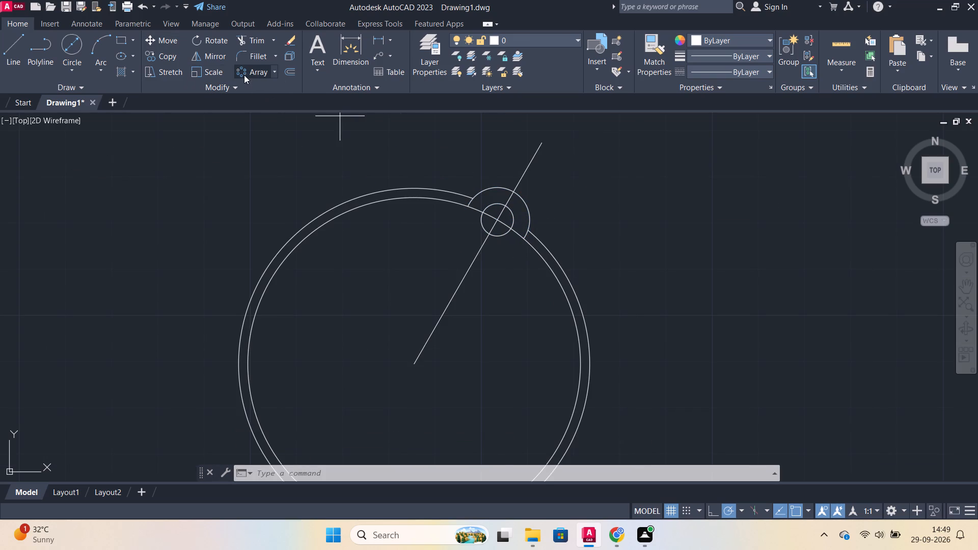
click(412, 364)
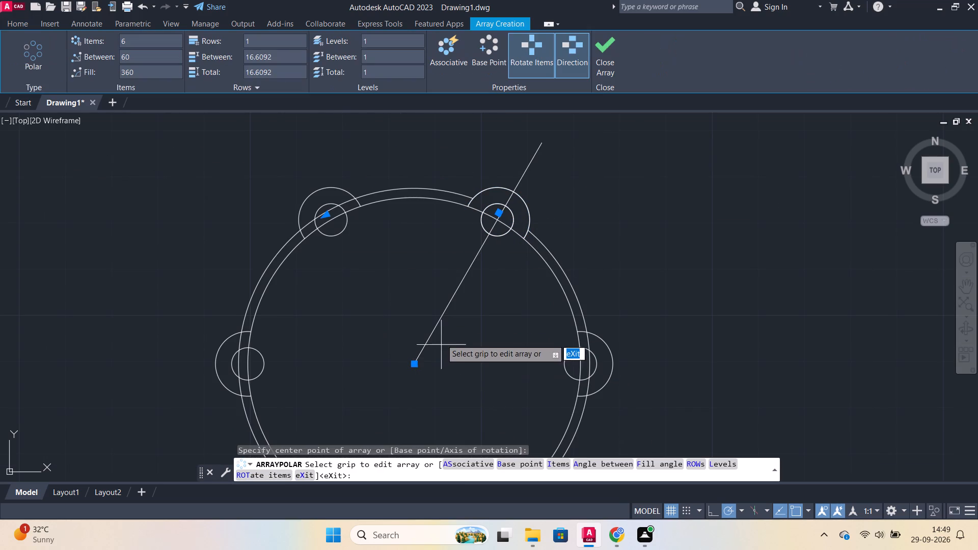
scroll(439, 328, down, 2)
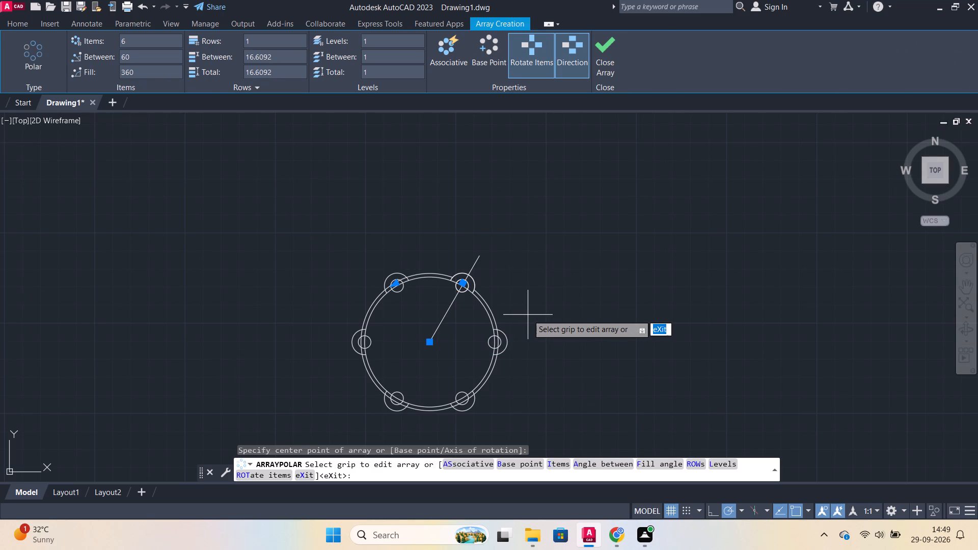
click(597, 61)
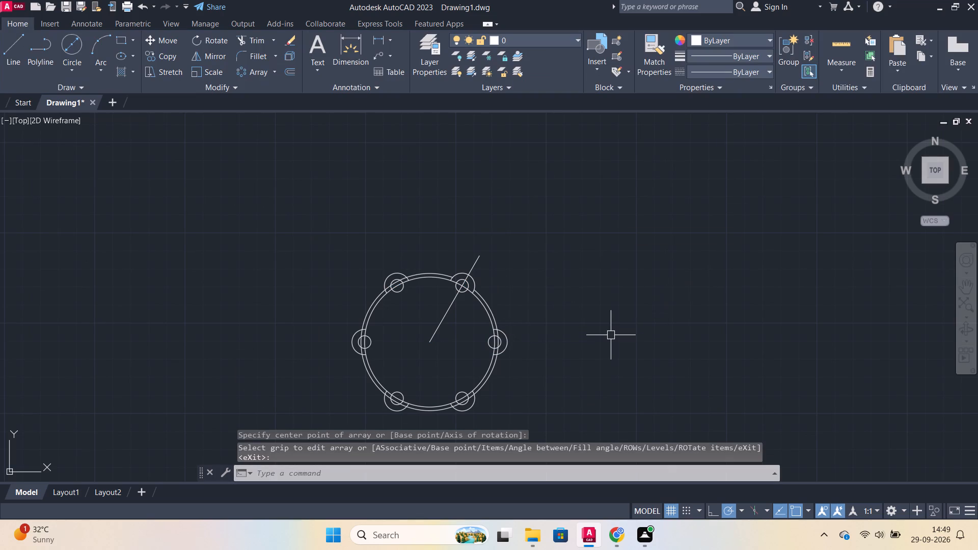
Erase the arrayed lug arc and 7-diameter circle at the ring's 0° position.
scroll(596, 335, up, 1)
middle_drag(591, 327, 556, 252)
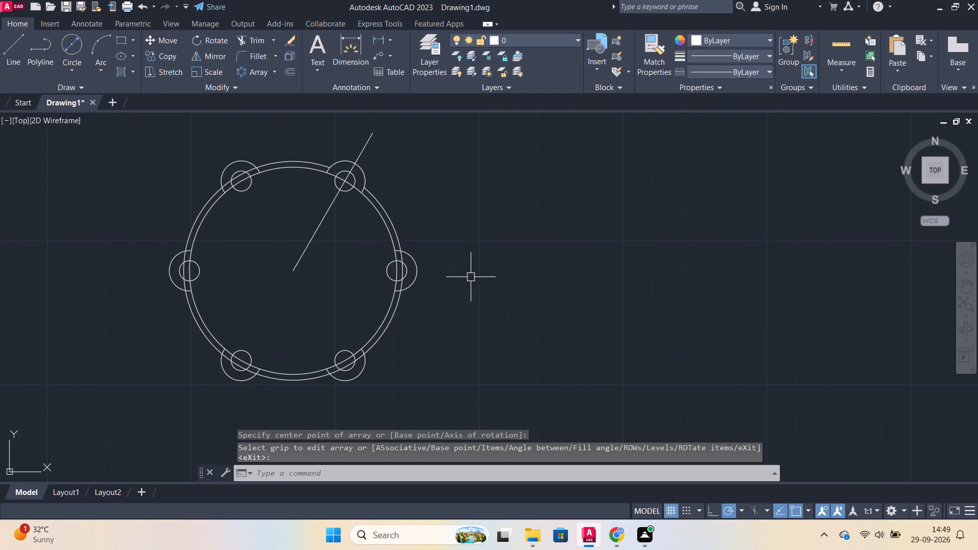
click(415, 268)
scroll(414, 268, up, 2)
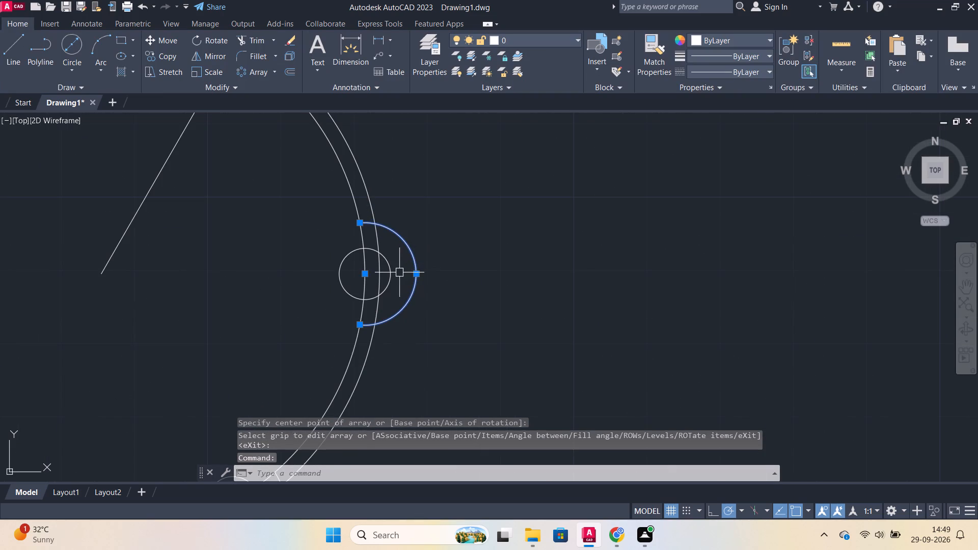
click(392, 272)
key(e)
key(Return)
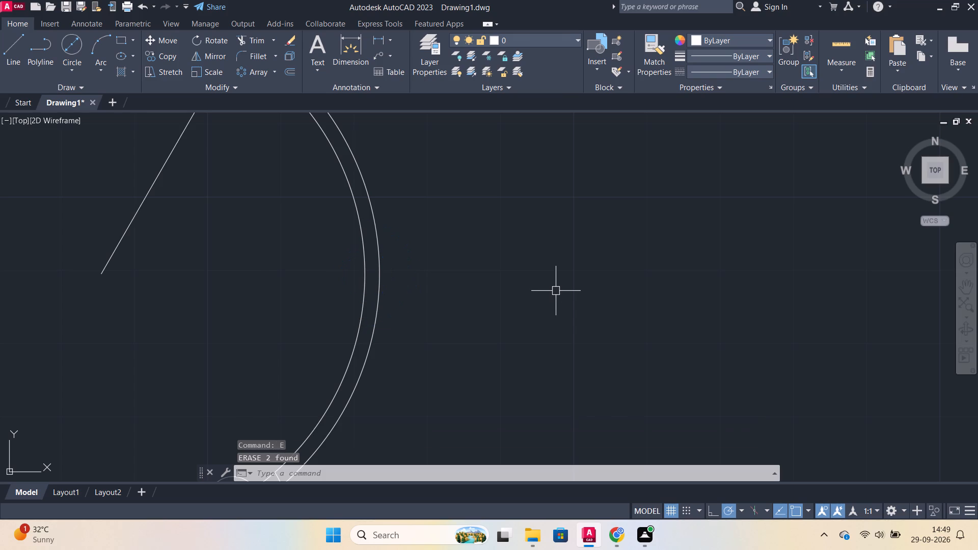
At the 120° lug, trim the lug arc's ends inside the ring and the outer circle's segments across the lug and hole.
scroll(556, 291, down, 2)
scroll(311, 259, up, 2)
text(TR)
key(Return)
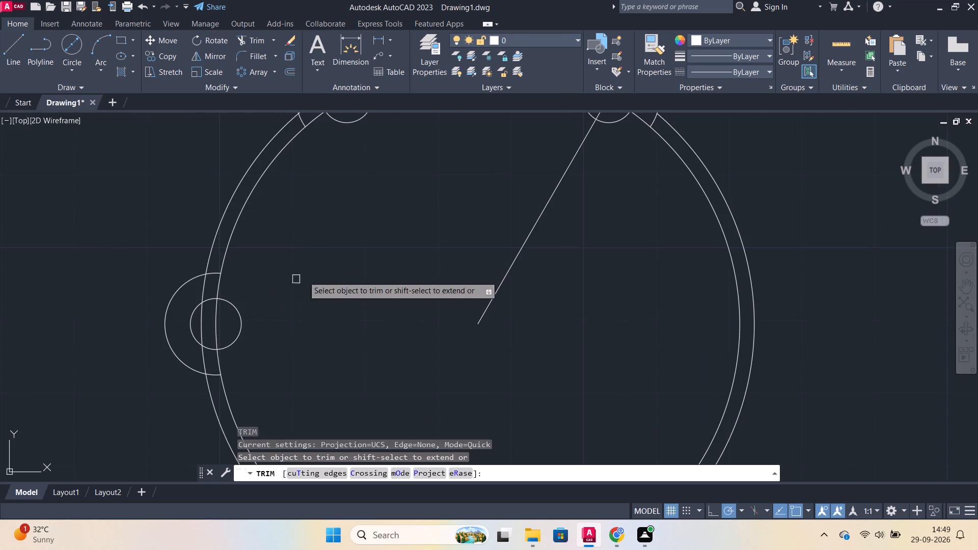
middle_drag(347, 242, 349, 367)
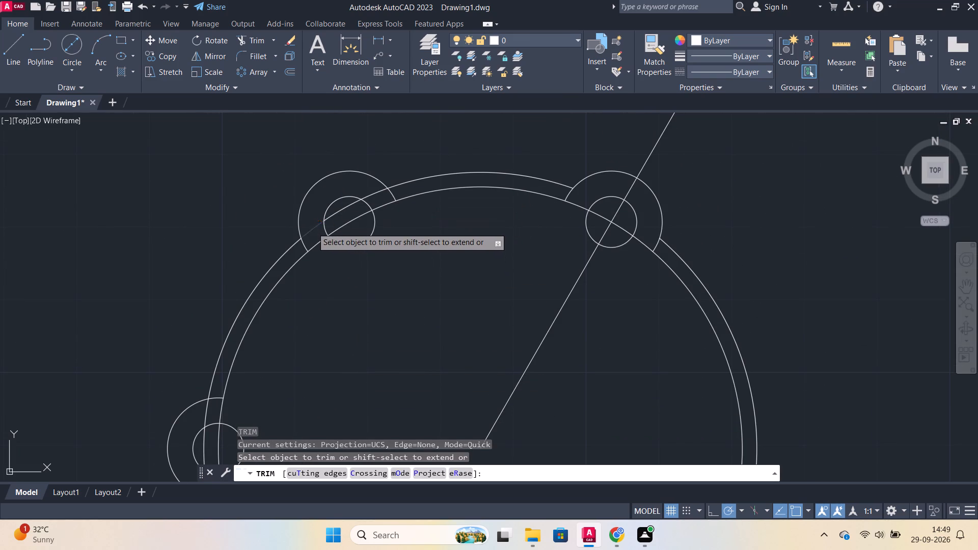
click(312, 228)
click(309, 245)
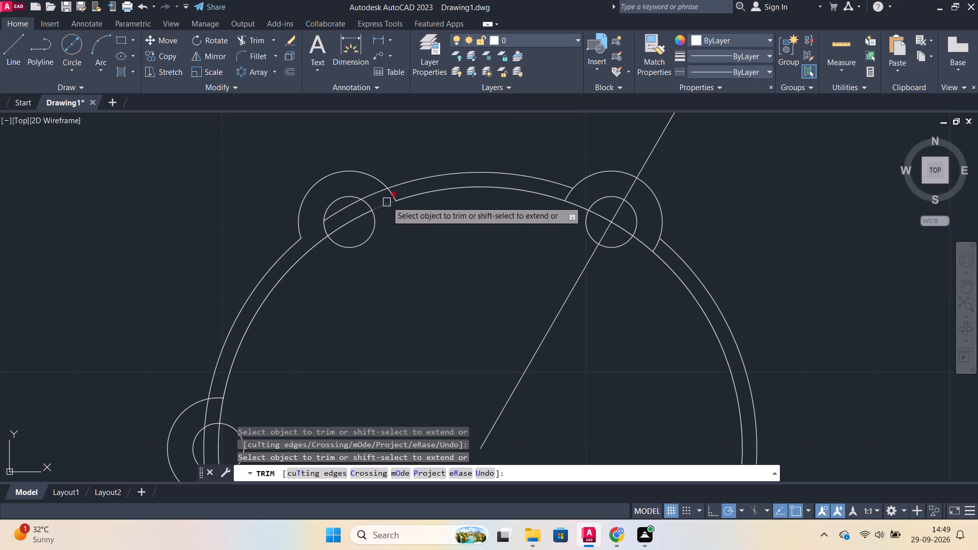
click(390, 196)
click(342, 209)
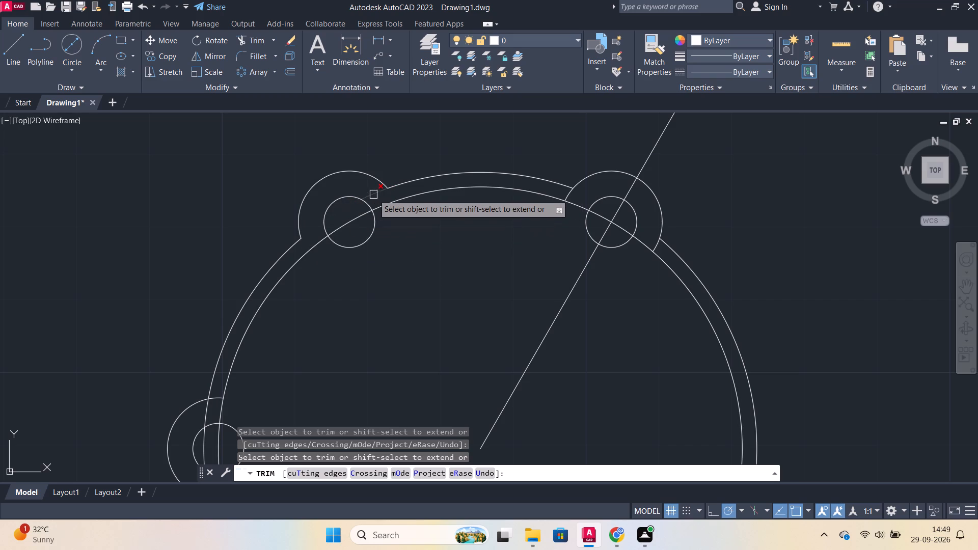
click(373, 195)
Trim both ends of the 60° lug arc that lie between the outer and inner circles.
click(565, 195)
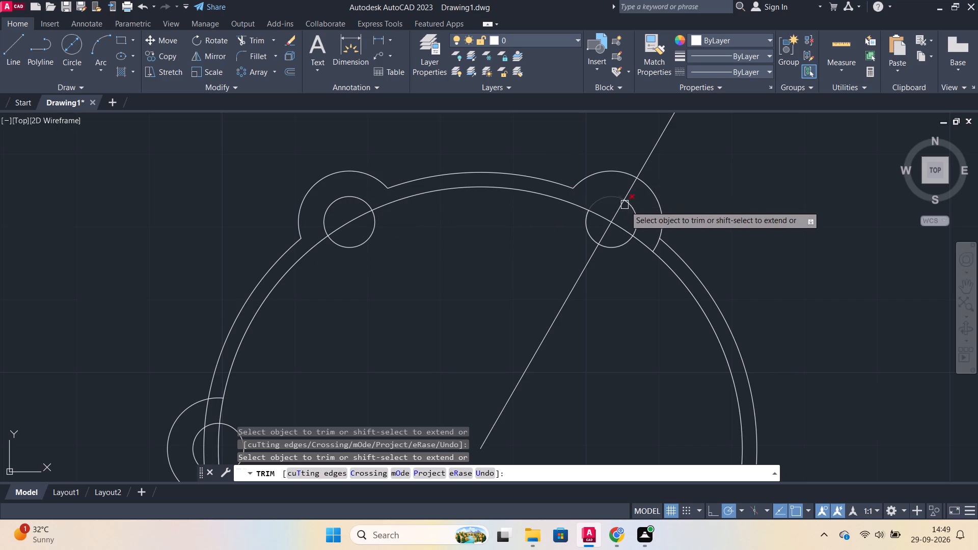
scroll(649, 249, up, 2)
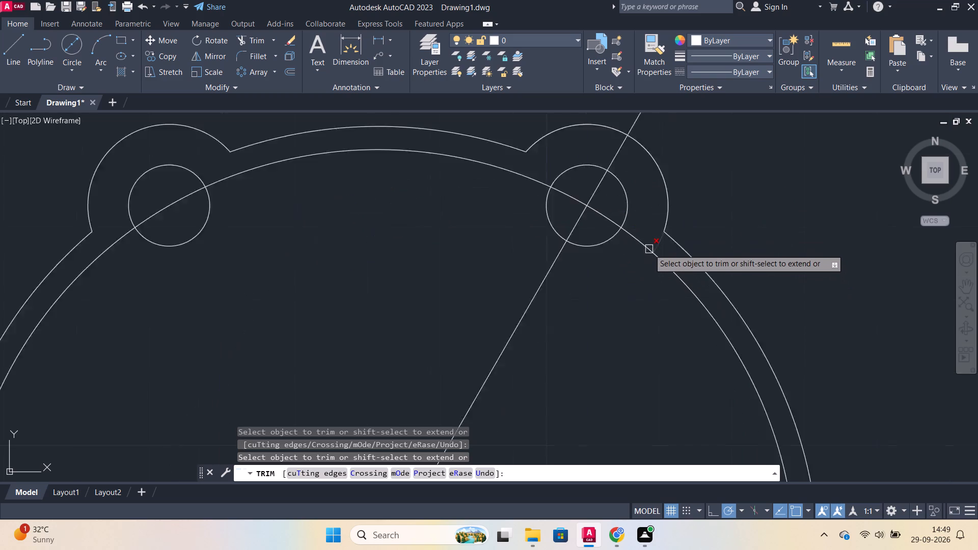
click(660, 244)
At the 180° lug, trim the arc ends inside the ring and the outer circle's segments across the lug and hole.
scroll(656, 244, down, 3)
middle_drag(409, 391, 419, 334)
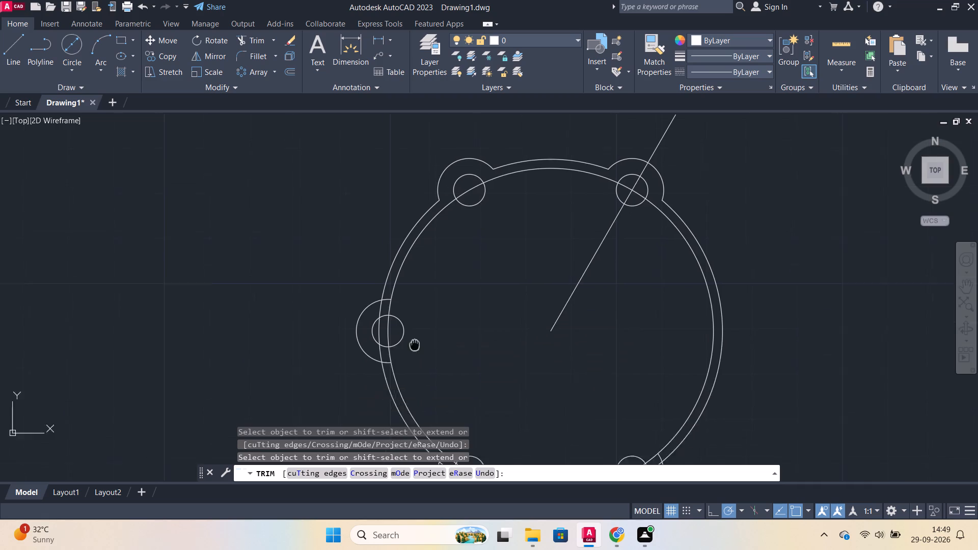
middle_drag(419, 334, 428, 312)
scroll(373, 222, up, 3)
click(488, 372)
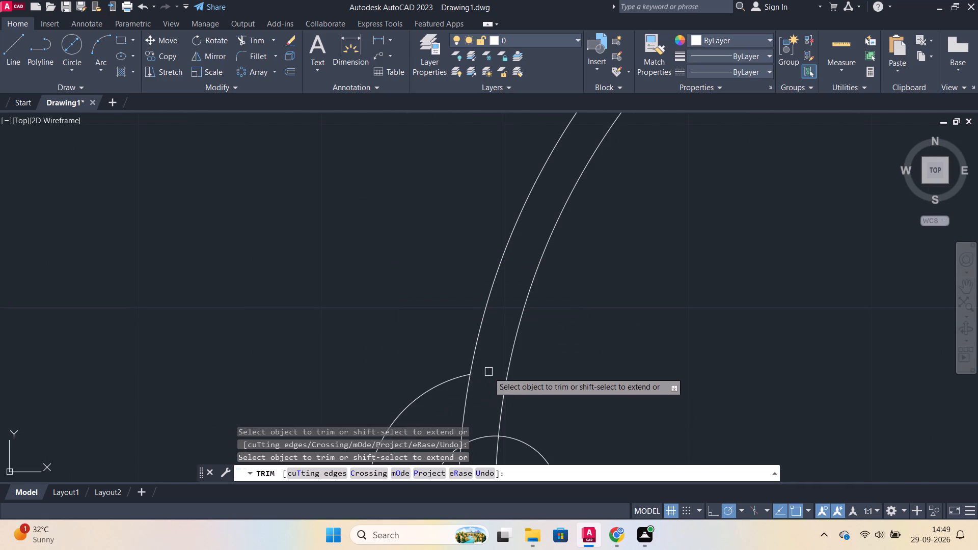
click(469, 396)
scroll(575, 377, down, 4)
middle_drag(597, 427, 583, 356)
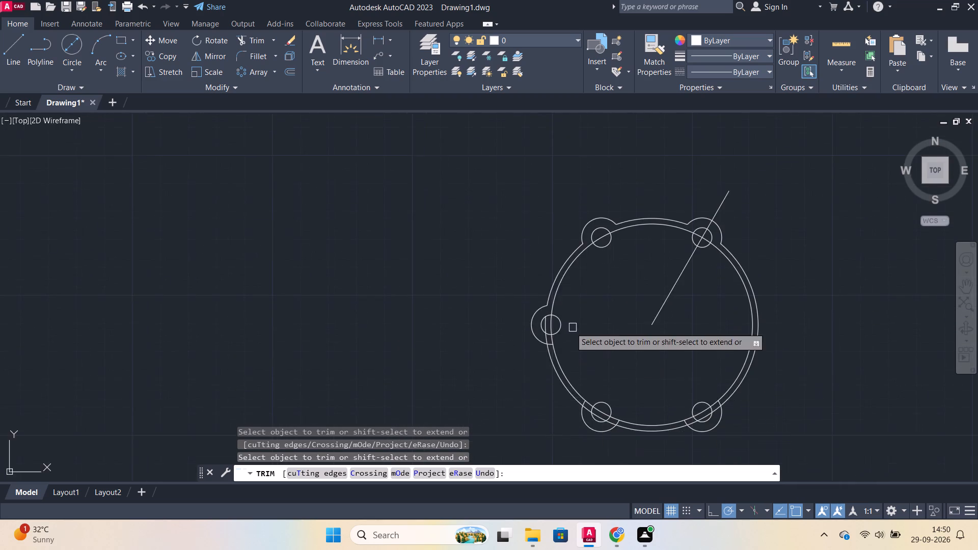
scroll(556, 329, up, 4)
click(476, 313)
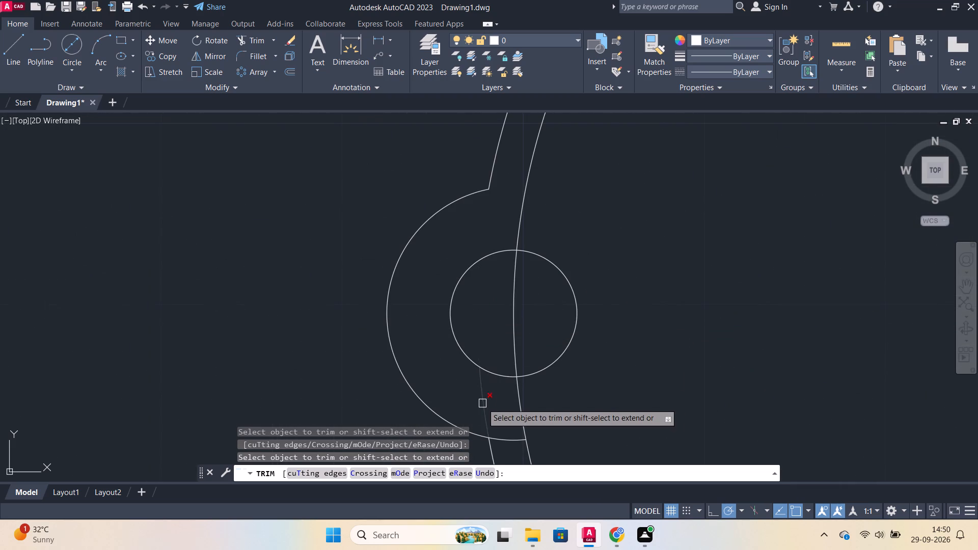
click(482, 403)
click(509, 443)
At the 240° lug, trim the arc ends inside the ring and the outer circle's segments across the lug and hole.
scroll(560, 372, down, 4)
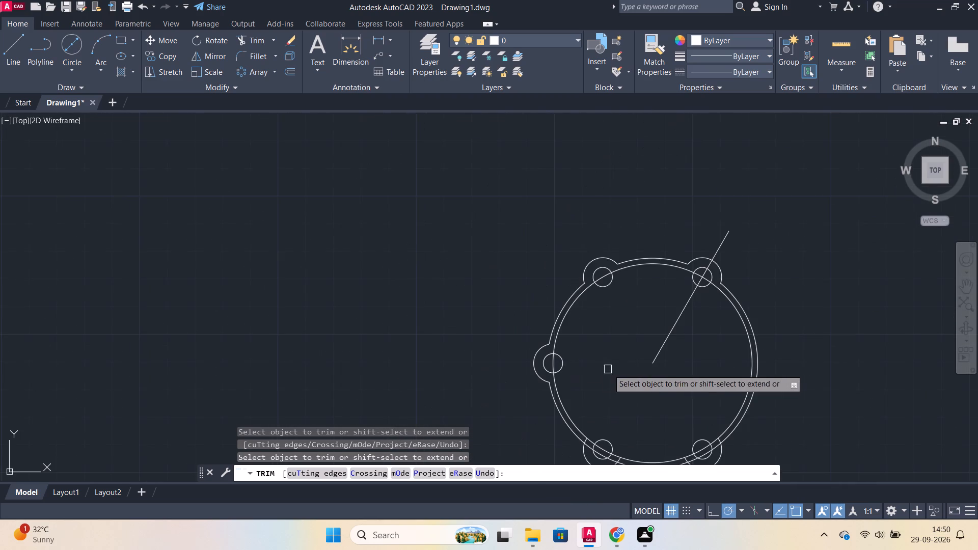
middle_drag(611, 369, 540, 295)
scroll(563, 397, up, 4)
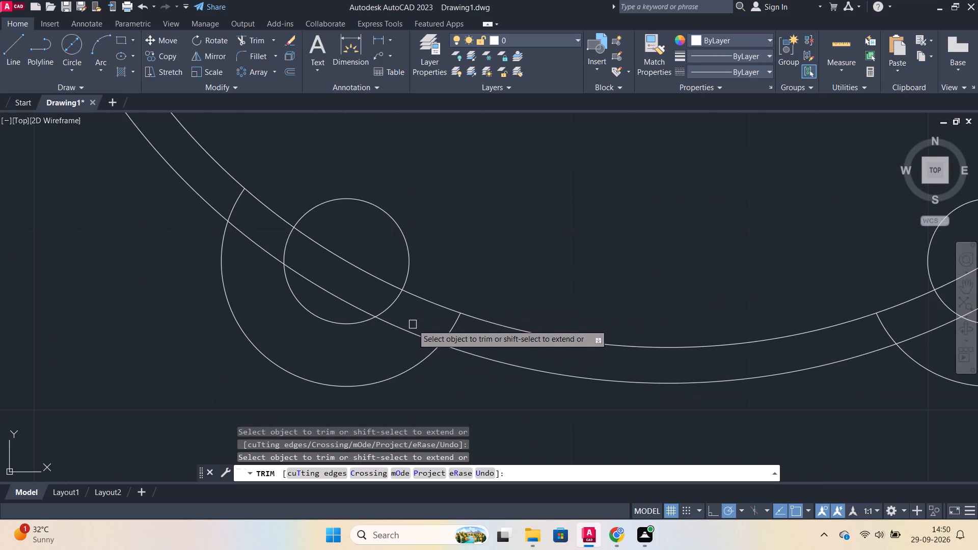
click(459, 326)
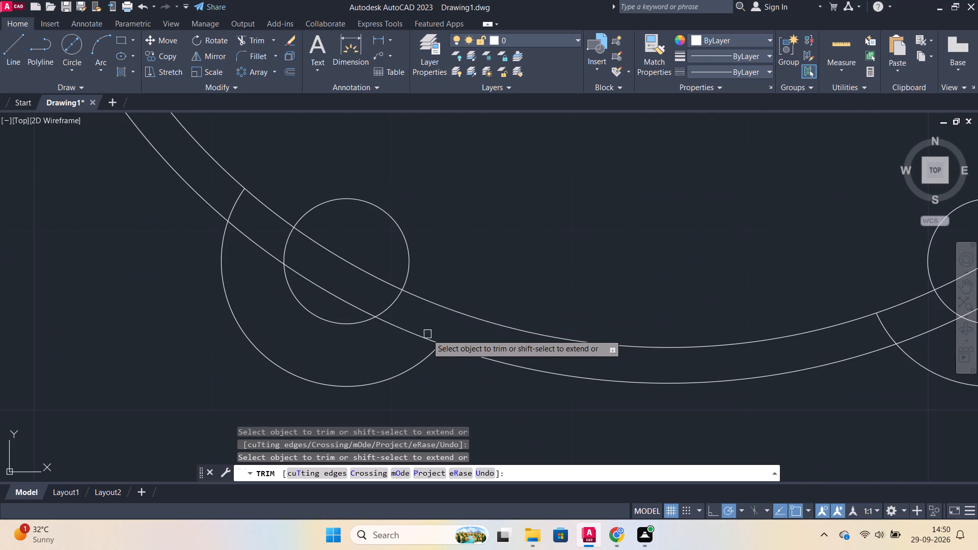
click(423, 334)
click(337, 294)
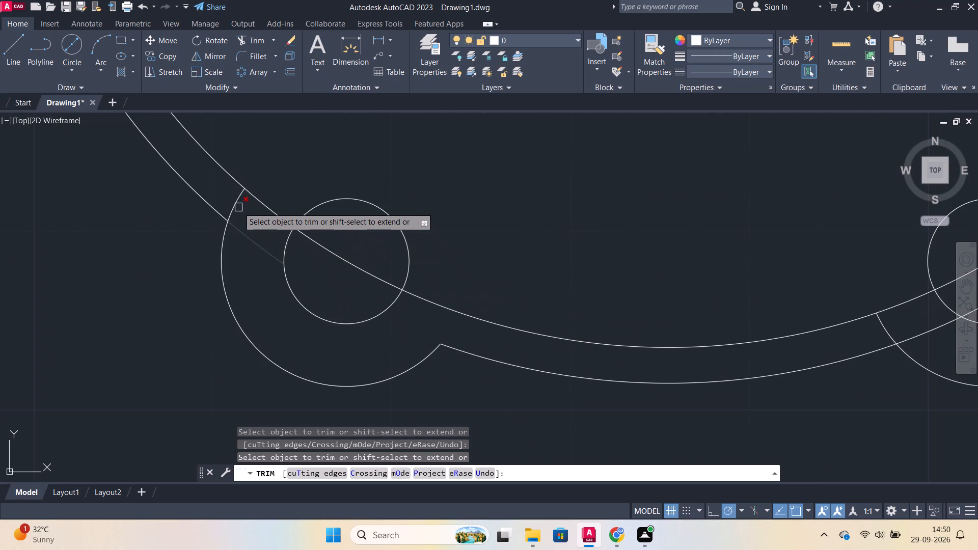
click(238, 207)
click(243, 232)
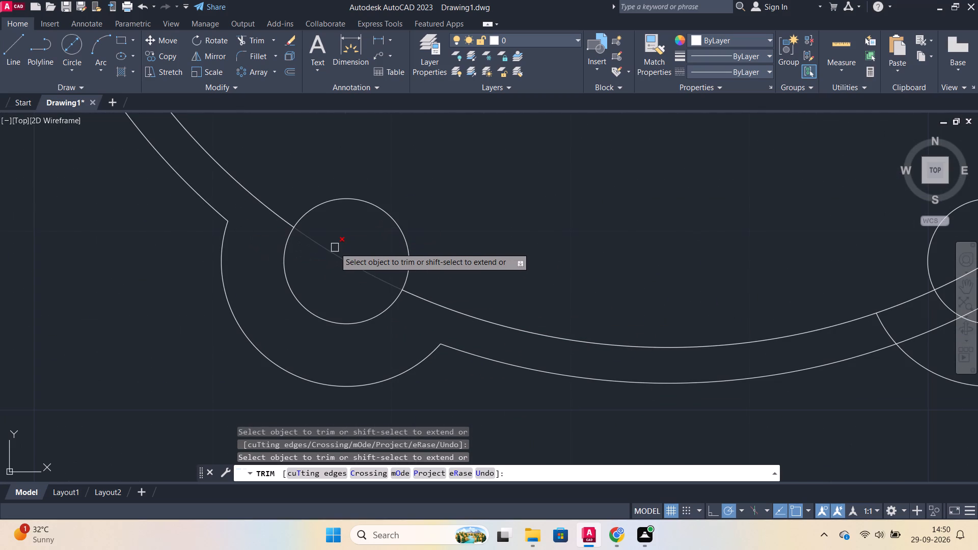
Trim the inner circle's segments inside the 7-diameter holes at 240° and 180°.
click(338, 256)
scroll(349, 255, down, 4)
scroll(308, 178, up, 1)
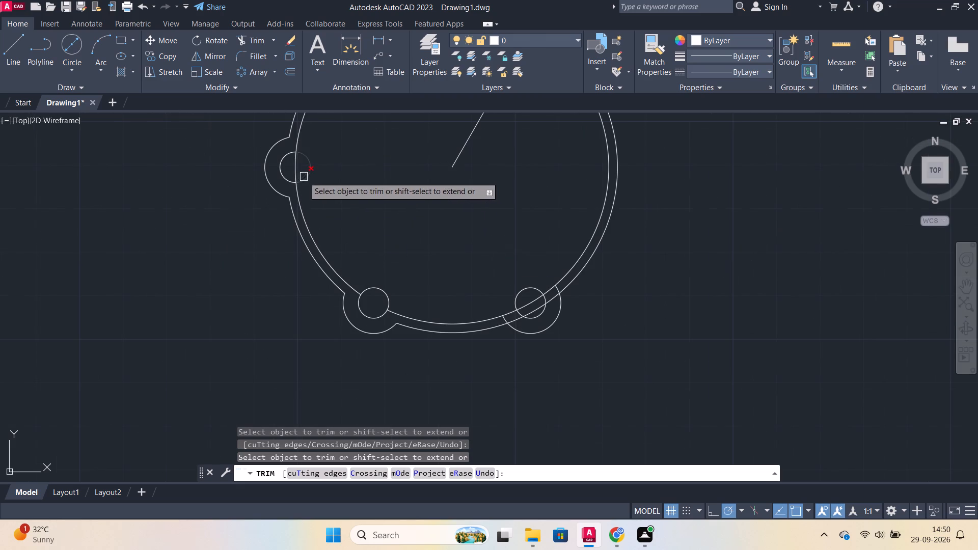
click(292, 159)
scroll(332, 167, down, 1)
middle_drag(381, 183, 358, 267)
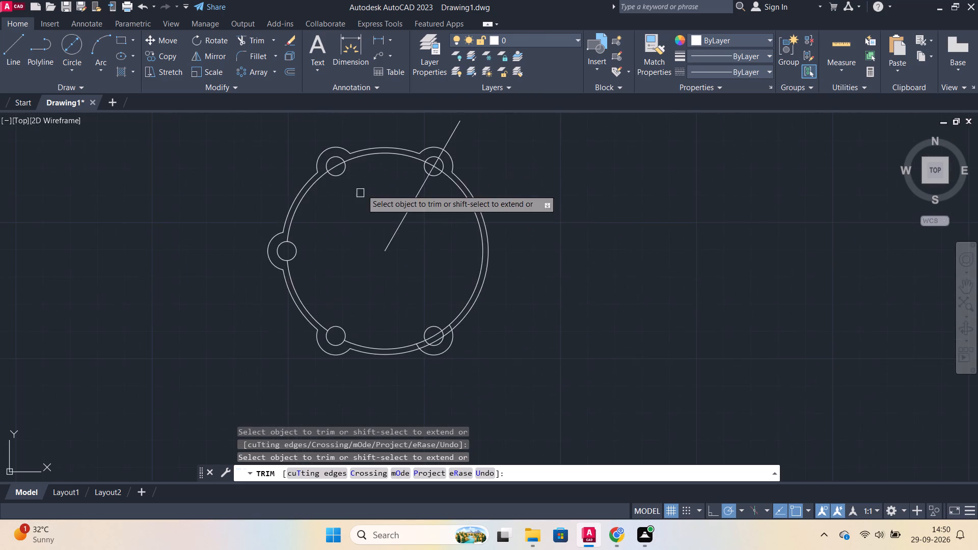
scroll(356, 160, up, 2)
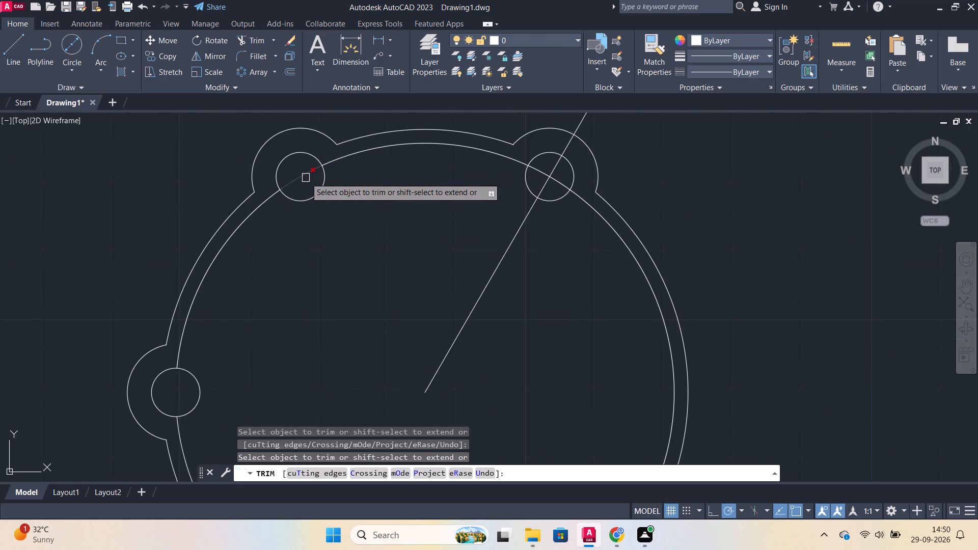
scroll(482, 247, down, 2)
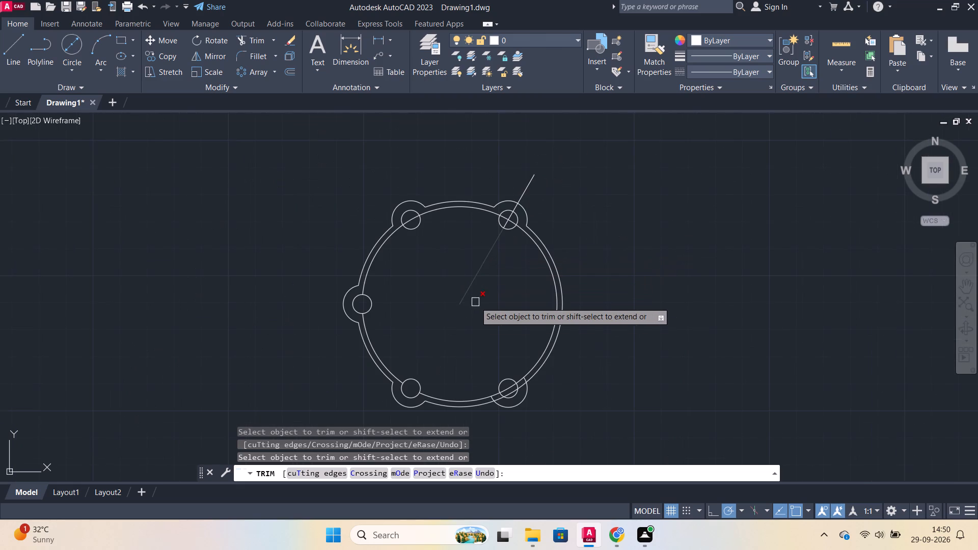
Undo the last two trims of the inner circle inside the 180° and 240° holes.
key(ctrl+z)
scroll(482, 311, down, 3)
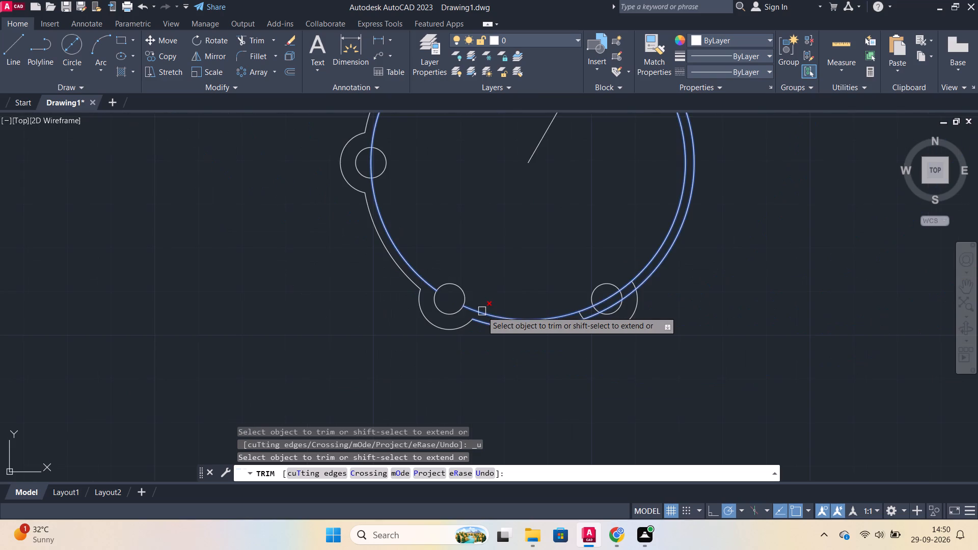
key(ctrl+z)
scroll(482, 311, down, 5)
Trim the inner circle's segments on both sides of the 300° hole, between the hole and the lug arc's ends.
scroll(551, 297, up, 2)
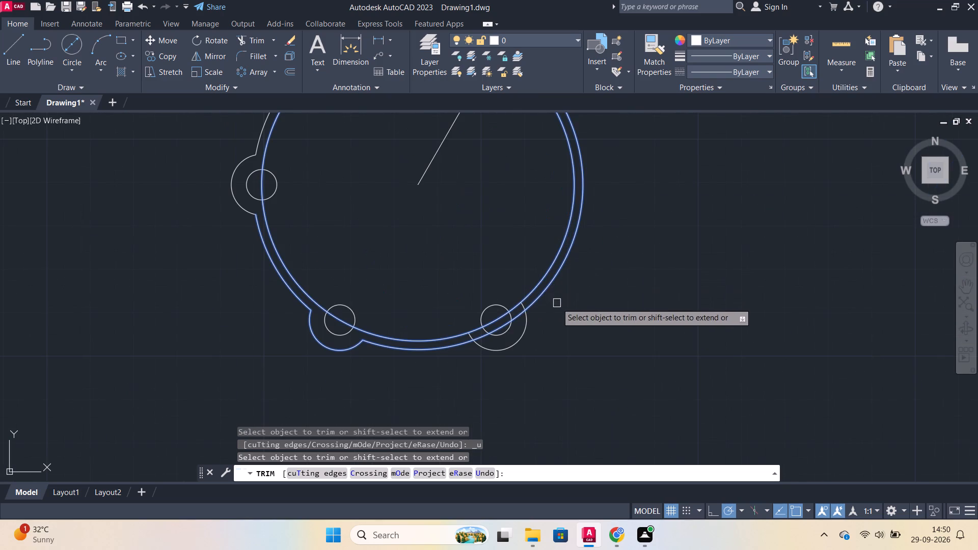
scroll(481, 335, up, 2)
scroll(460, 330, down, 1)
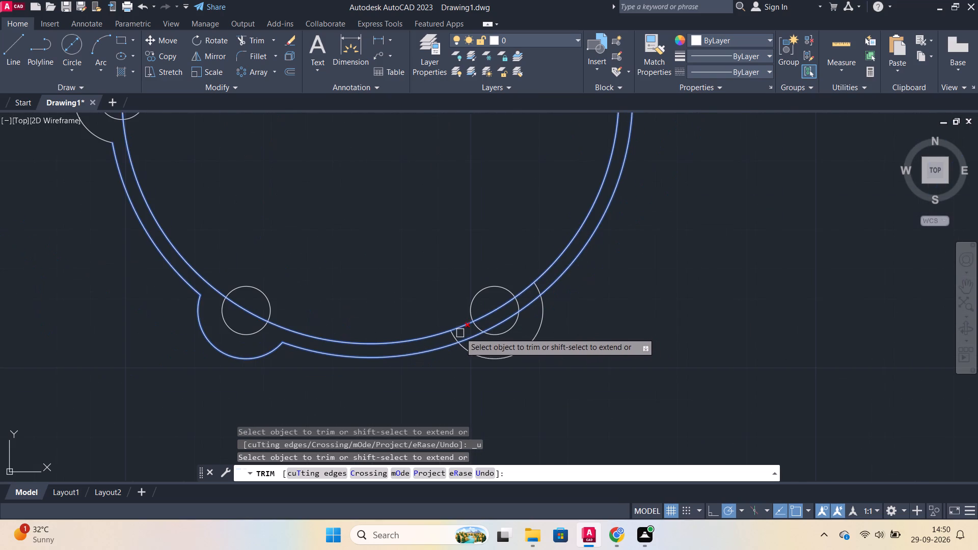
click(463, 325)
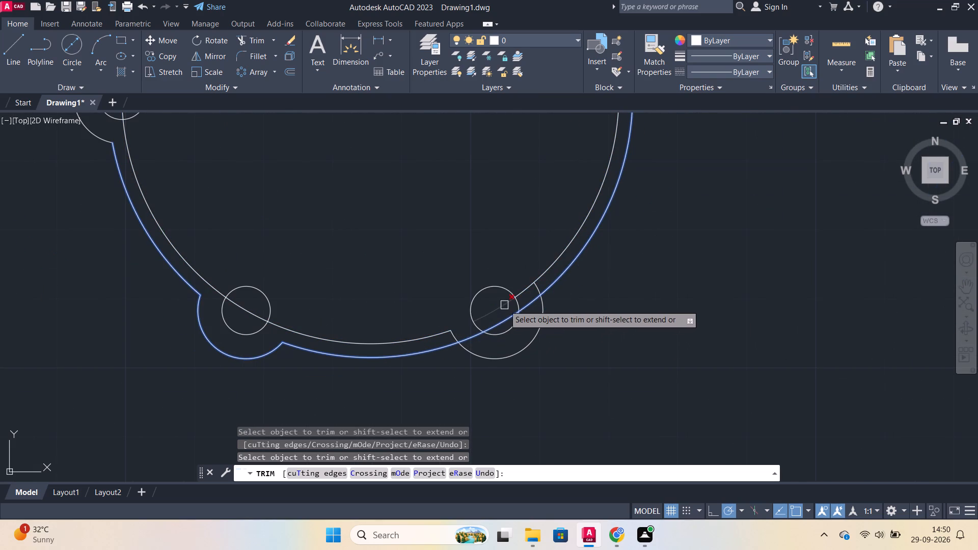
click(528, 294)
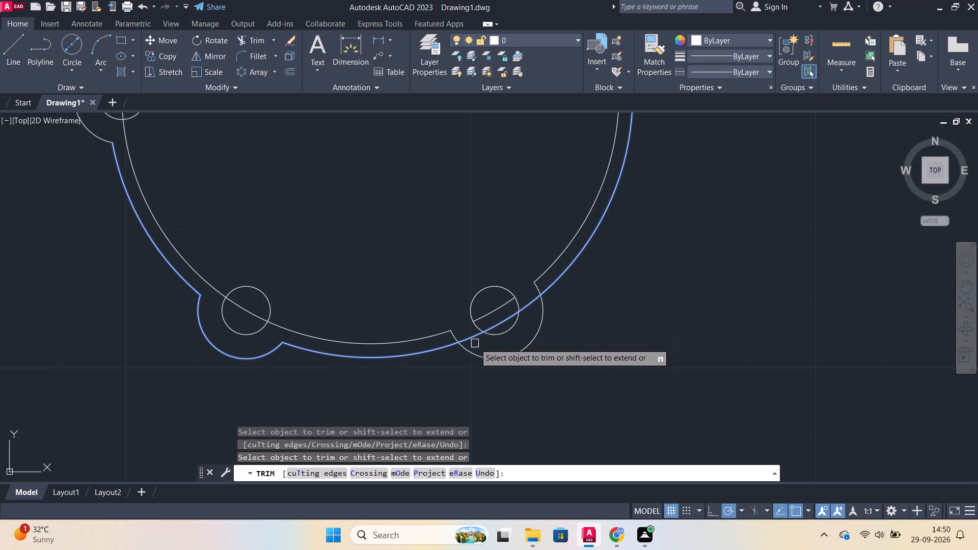
At the 300° lug, trim the outer circle's segments across the lug and hole and the arc ends inside the ring.
click(472, 338)
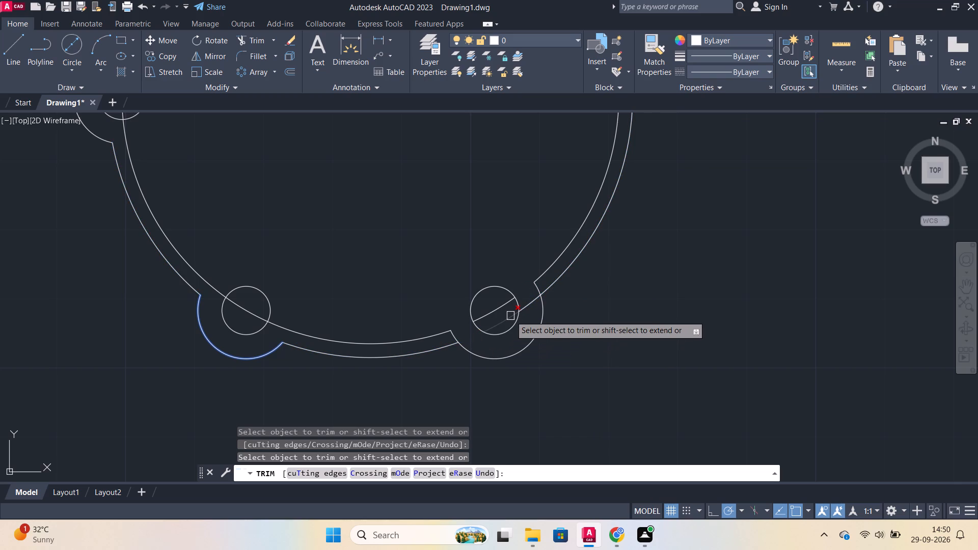
click(510, 316)
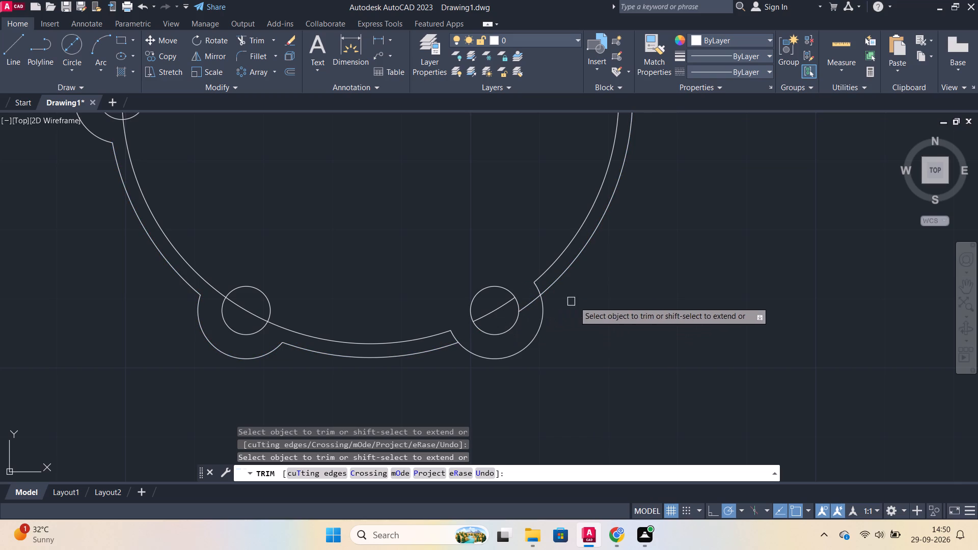
click(528, 306)
scroll(554, 294, down, 1)
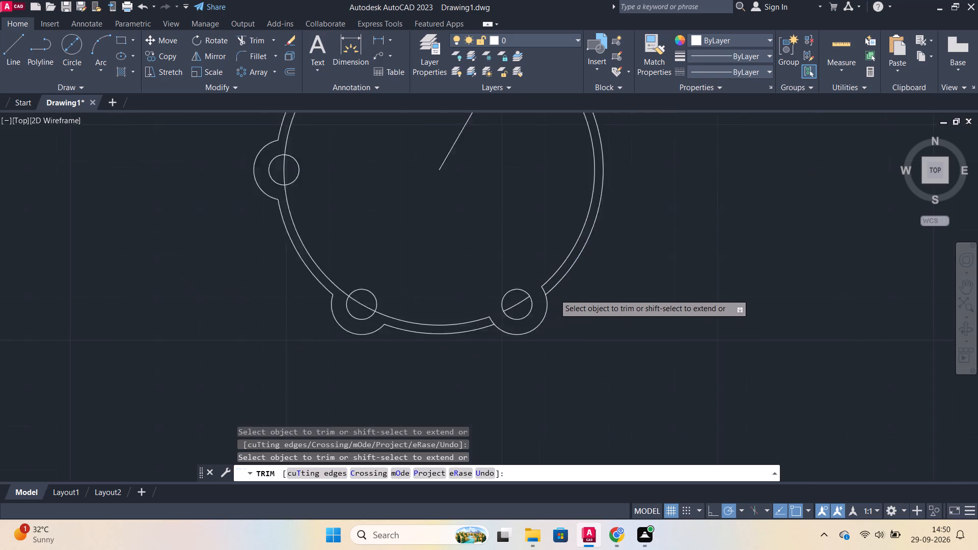
scroll(554, 294, down, 1)
scroll(521, 327, up, 3)
click(488, 265)
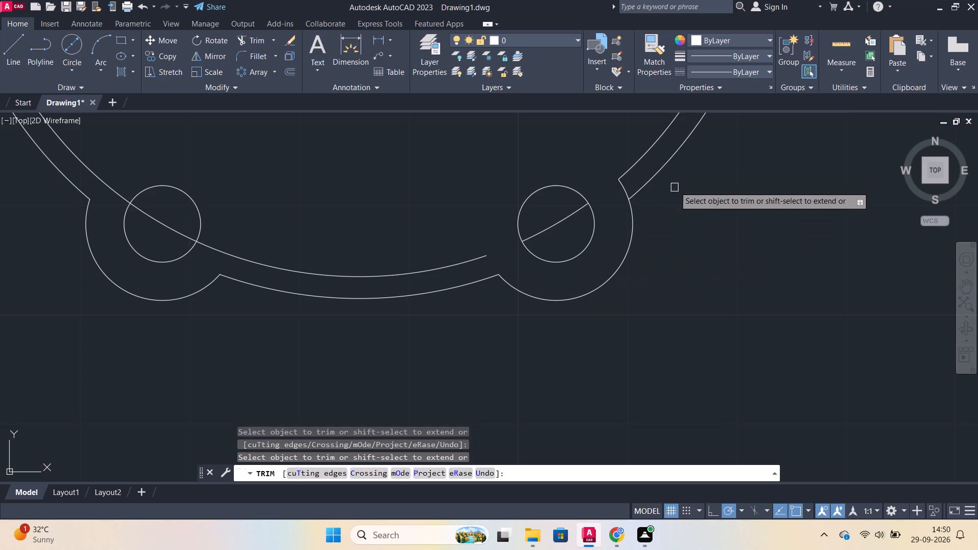
click(624, 187)
scroll(647, 217, down, 2)
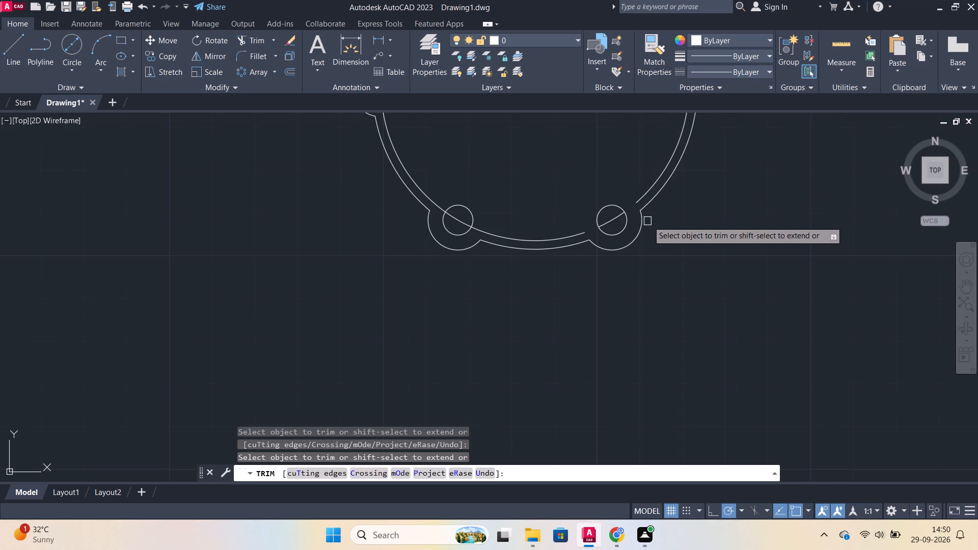
middle_drag(638, 274, 619, 319)
middle_drag(658, 239, 599, 391)
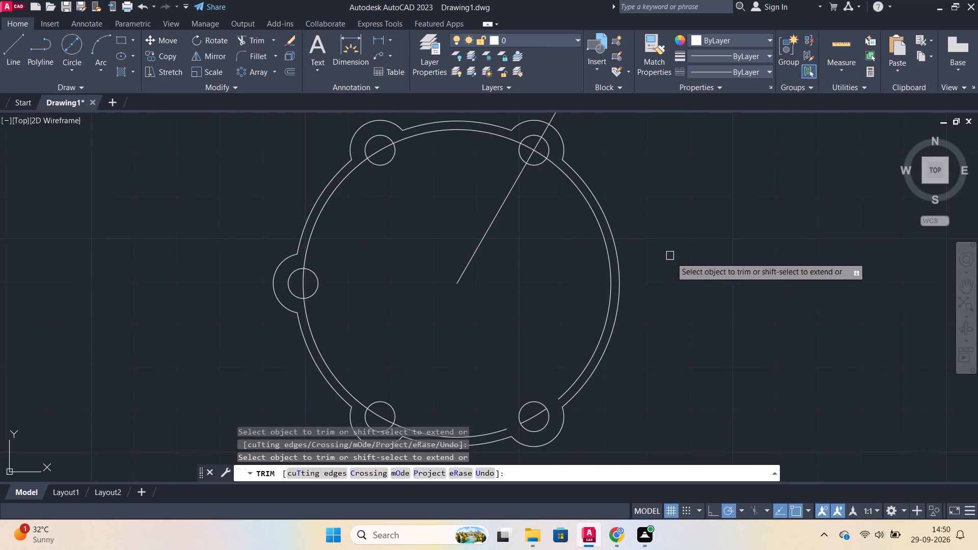
key(Escape)
Extend the inner circle's arcs across the gaps on both sides of the 300° hole to close the circle.
text(EX)
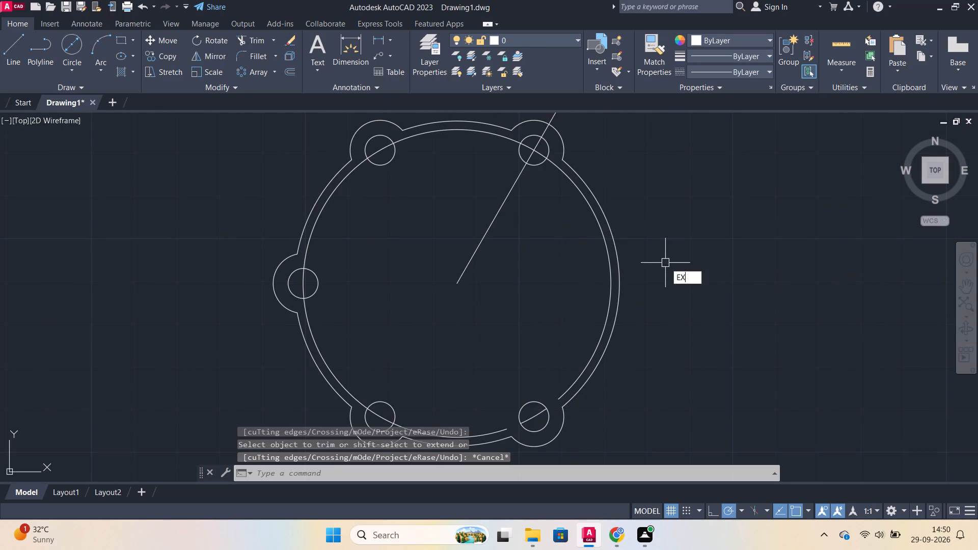
key(Return)
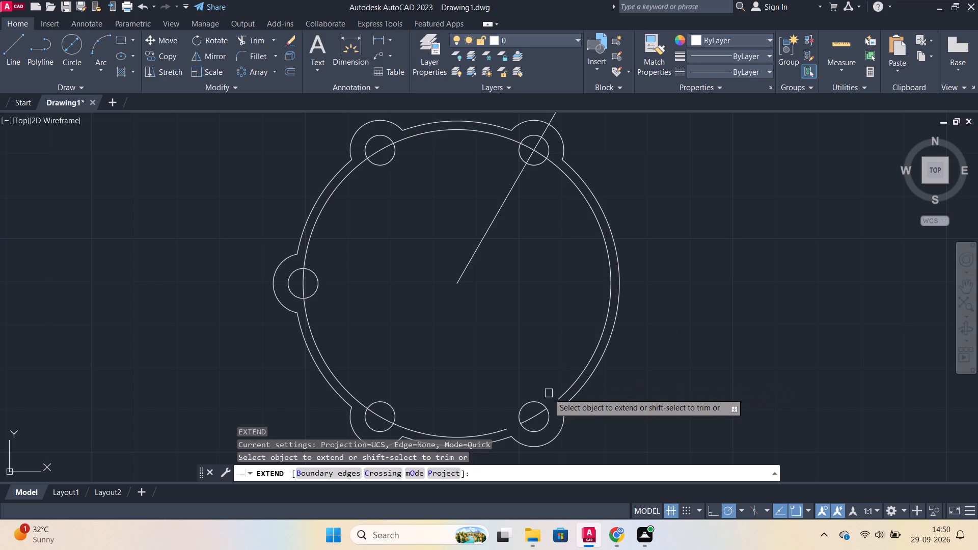
double_click(560, 395)
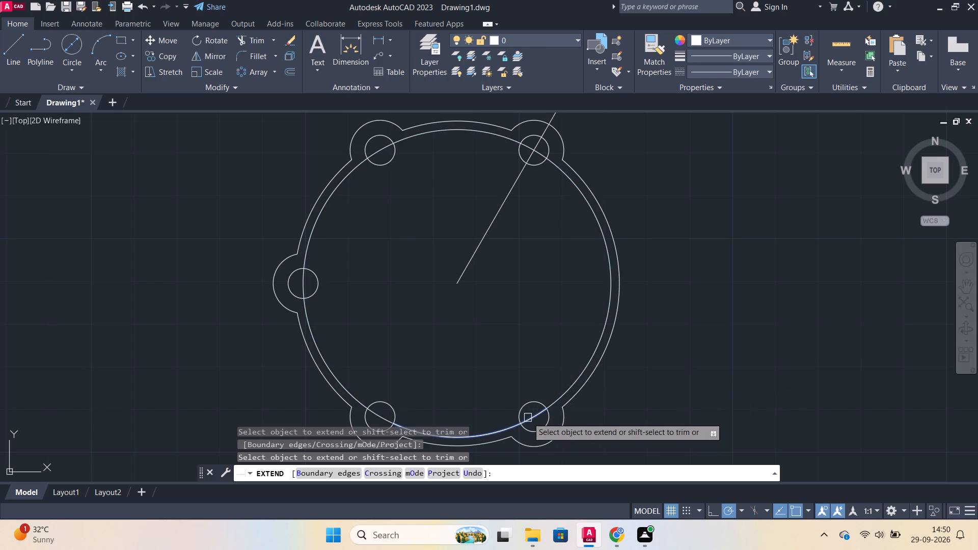
click(528, 418)
scroll(582, 346, down, 2)
scroll(620, 270, up, 1)
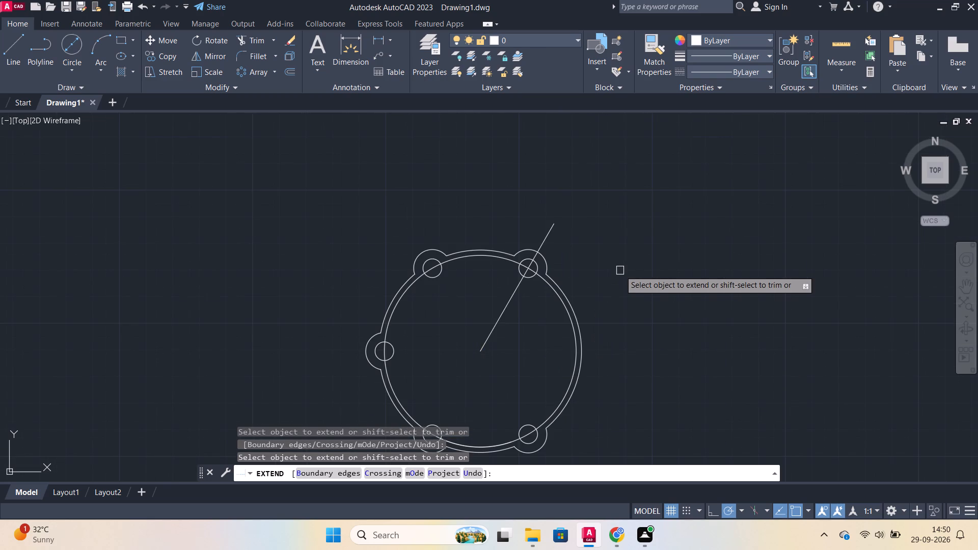
key(Escape)
Load the ACAD_ISO02W100 ISO dash linetype into the drawing.
click(753, 63)
click(753, 77)
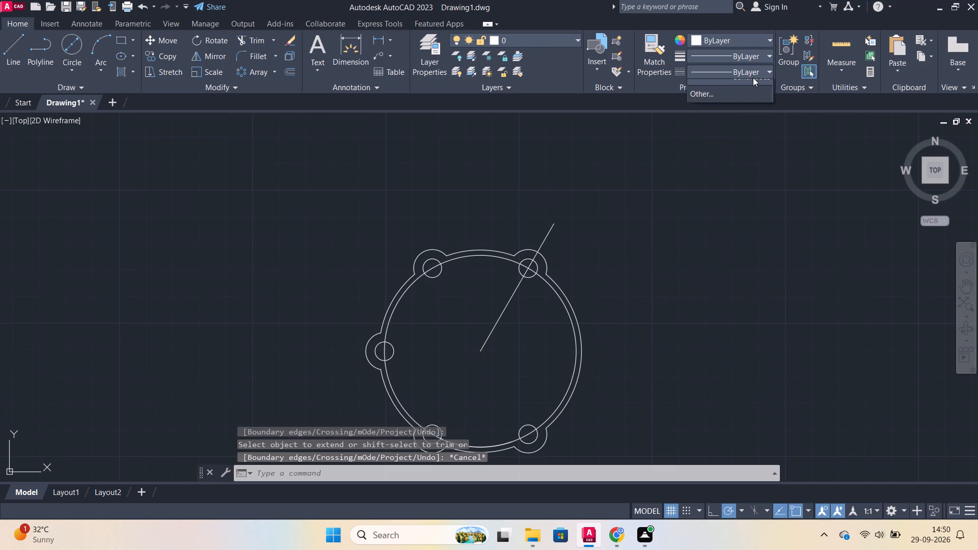
click(730, 129)
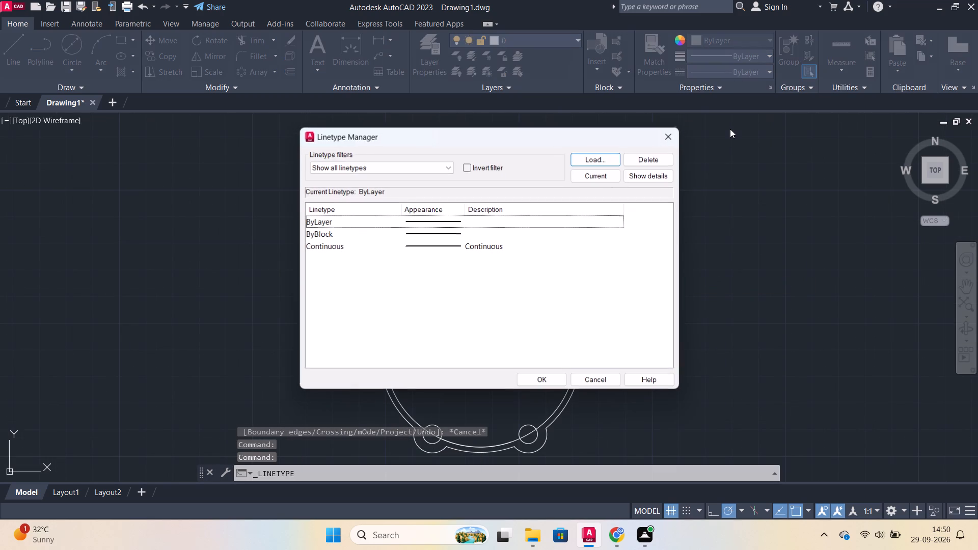
click(587, 161)
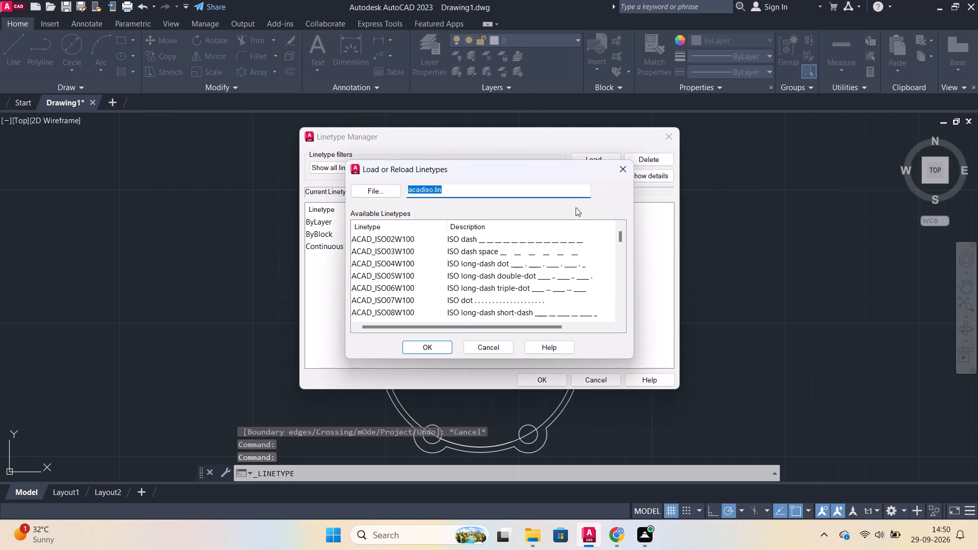
click(567, 240)
click(443, 349)
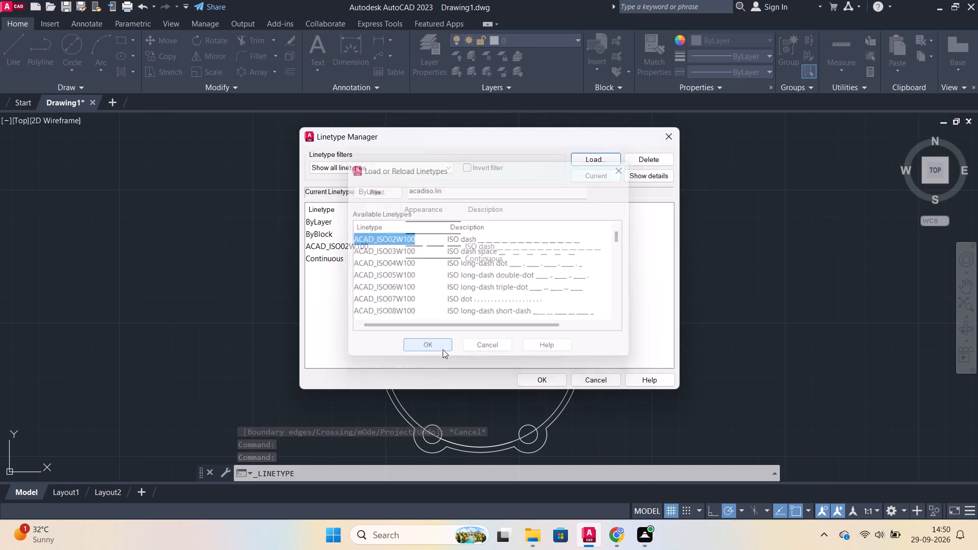
click(548, 380)
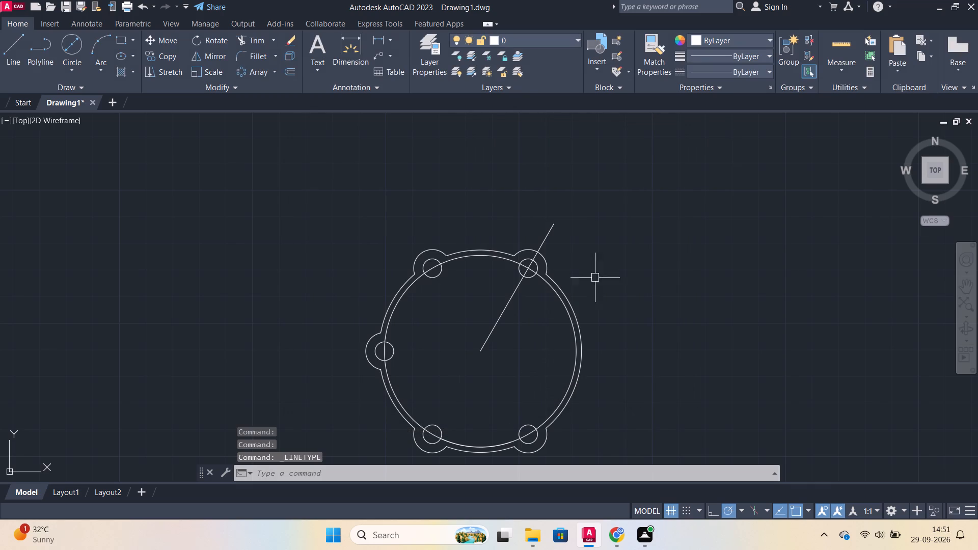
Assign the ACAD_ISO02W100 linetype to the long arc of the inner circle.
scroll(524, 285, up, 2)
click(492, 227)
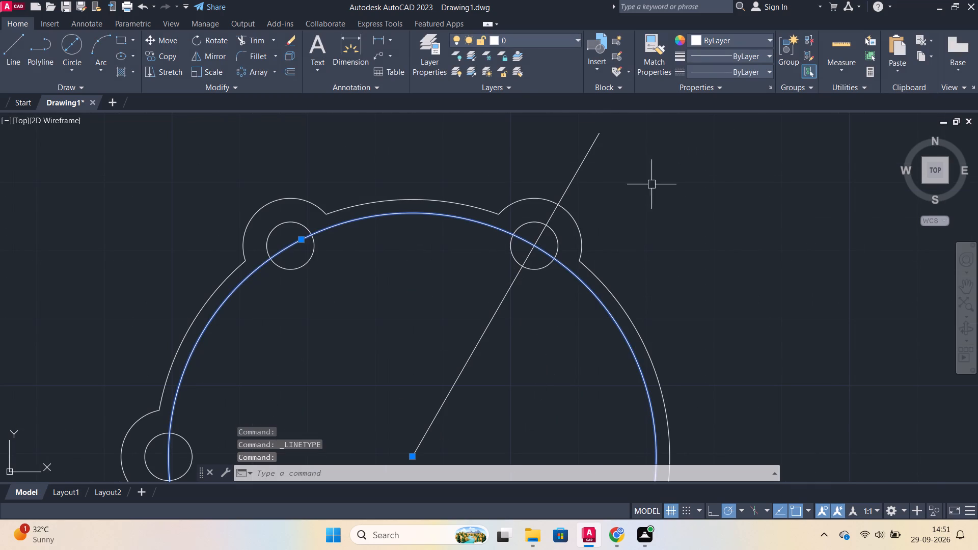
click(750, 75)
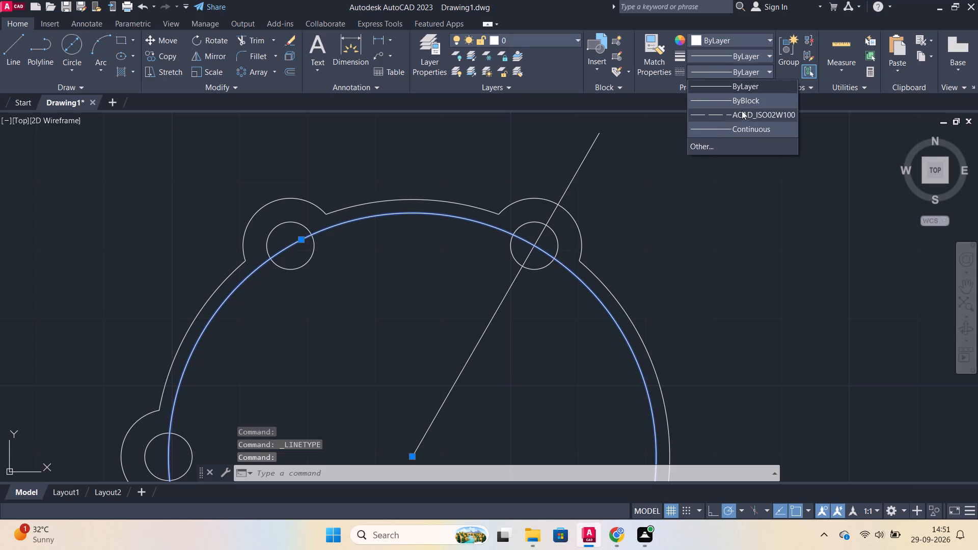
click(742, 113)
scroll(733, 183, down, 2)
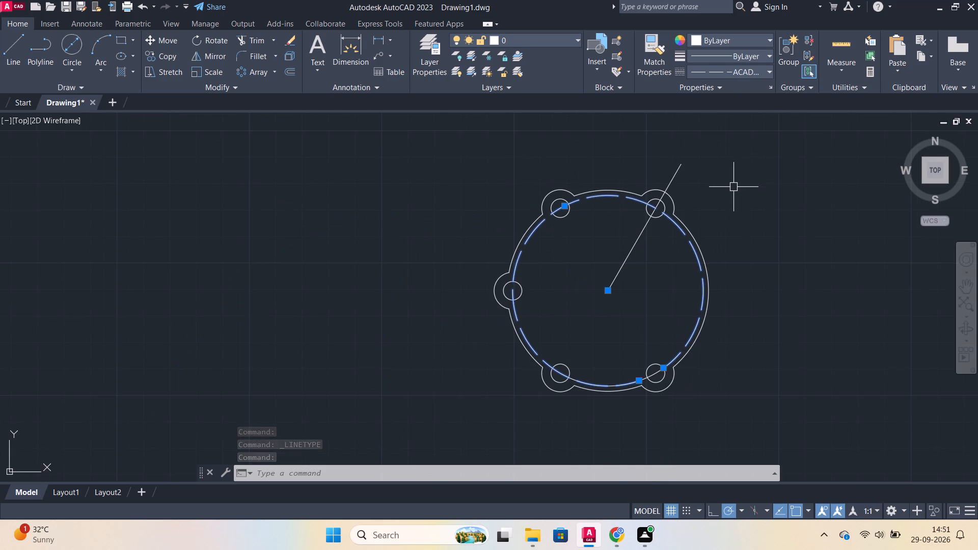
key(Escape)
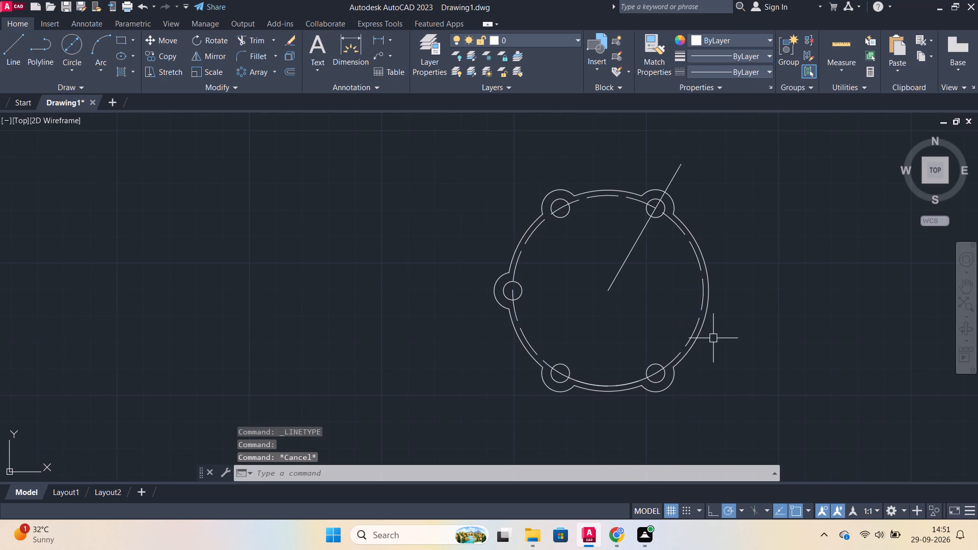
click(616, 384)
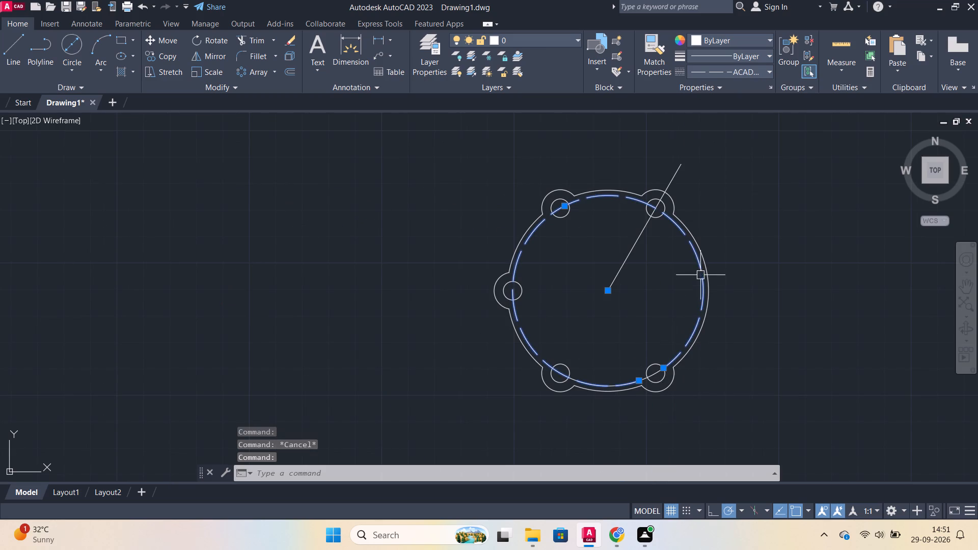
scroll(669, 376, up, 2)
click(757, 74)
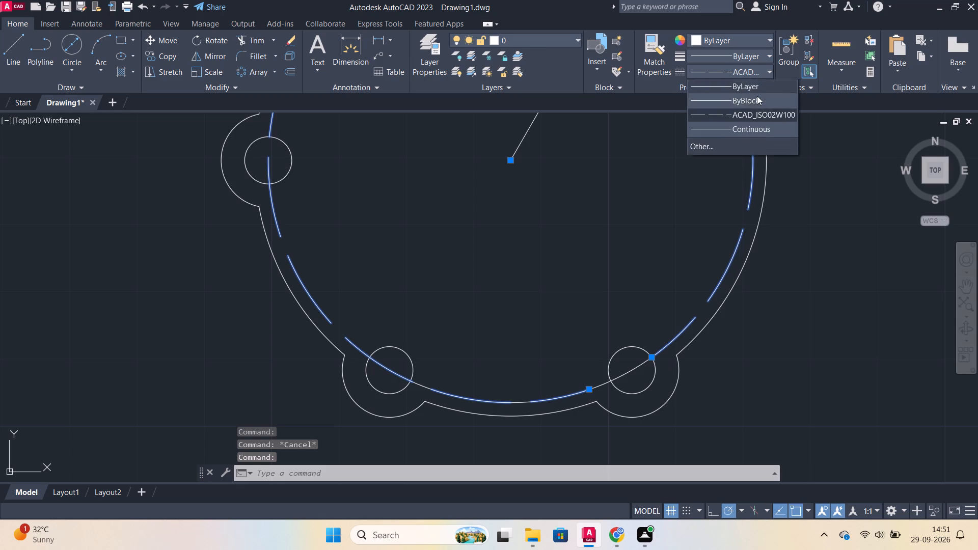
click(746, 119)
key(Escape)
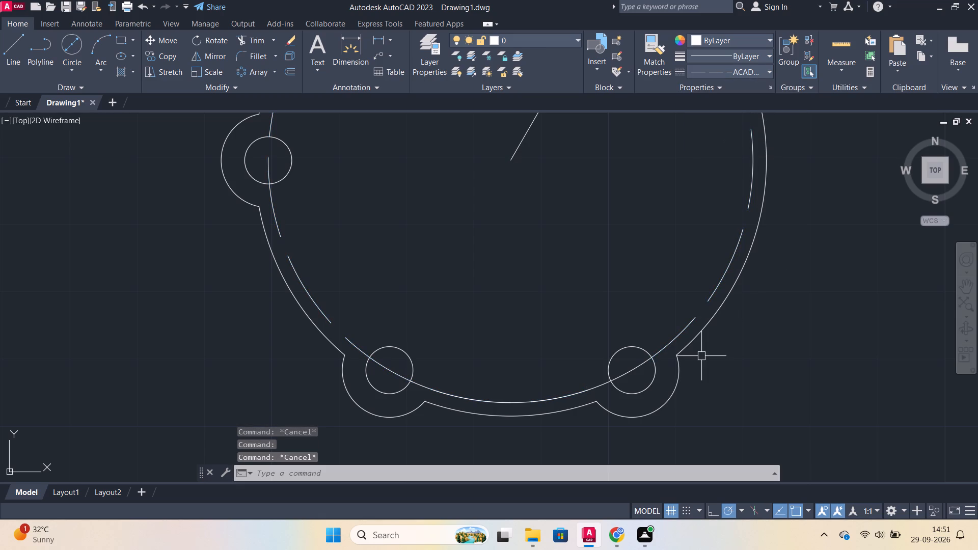
Erase the inner circle's dashed long arc and the remaining short arc between the 240° and 300° holes.
click(496, 405)
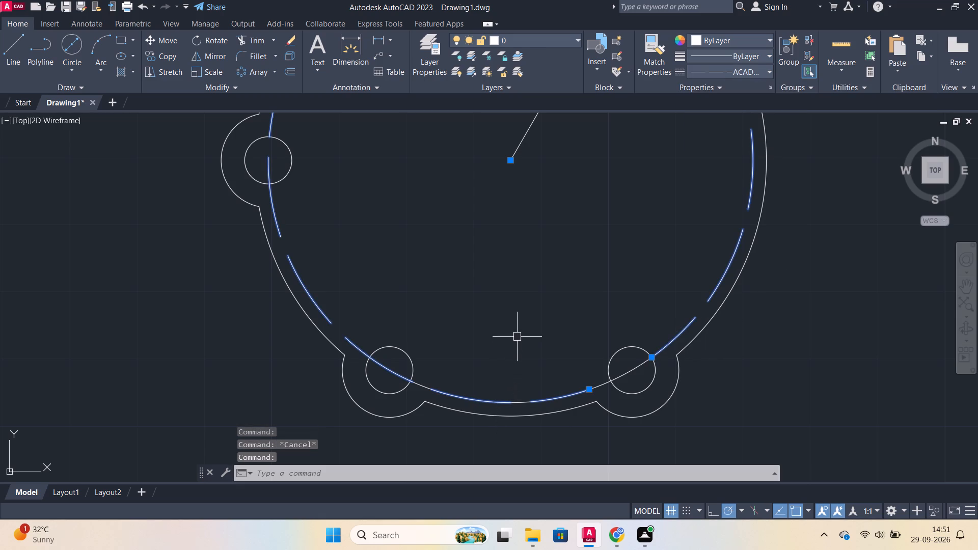
key(e)
key(Return)
scroll(513, 398, down, 1)
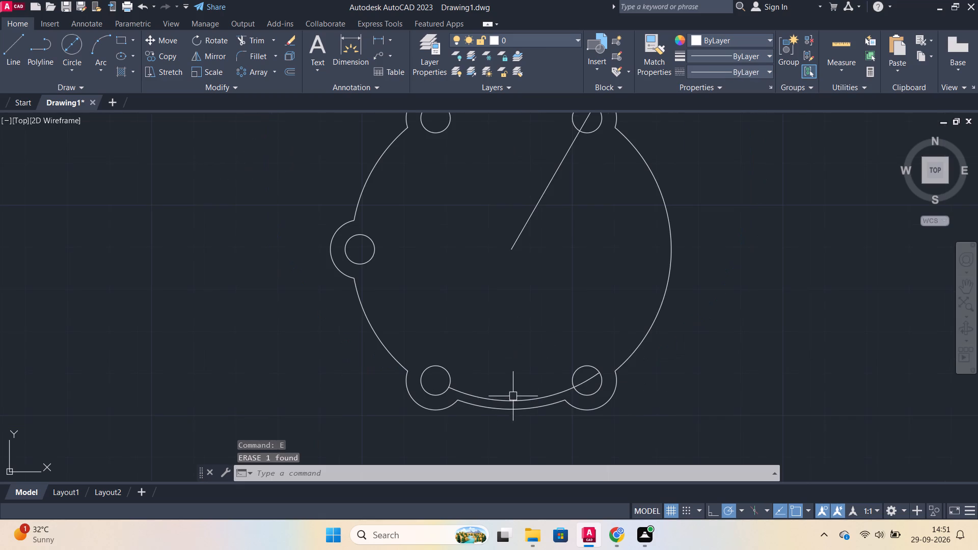
click(517, 401)
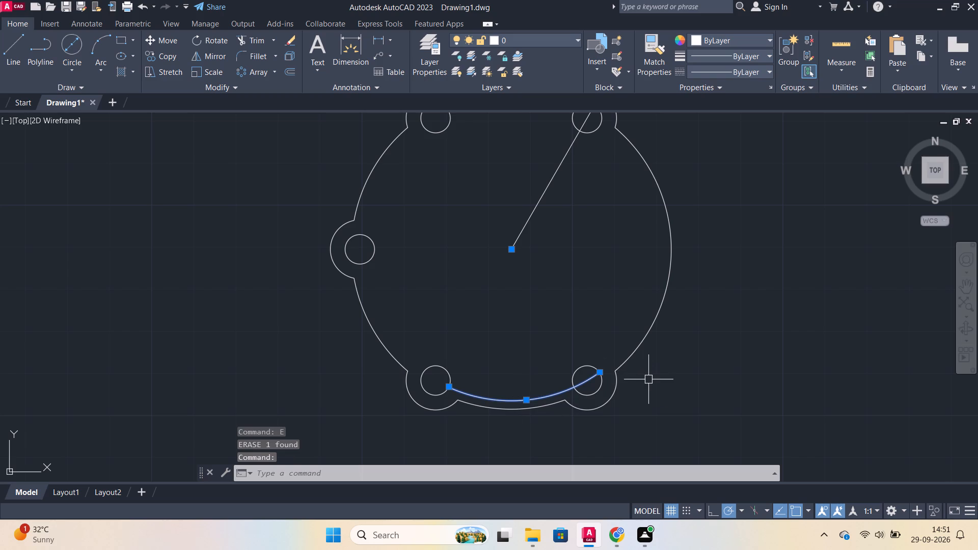
key(e)
key(Return)
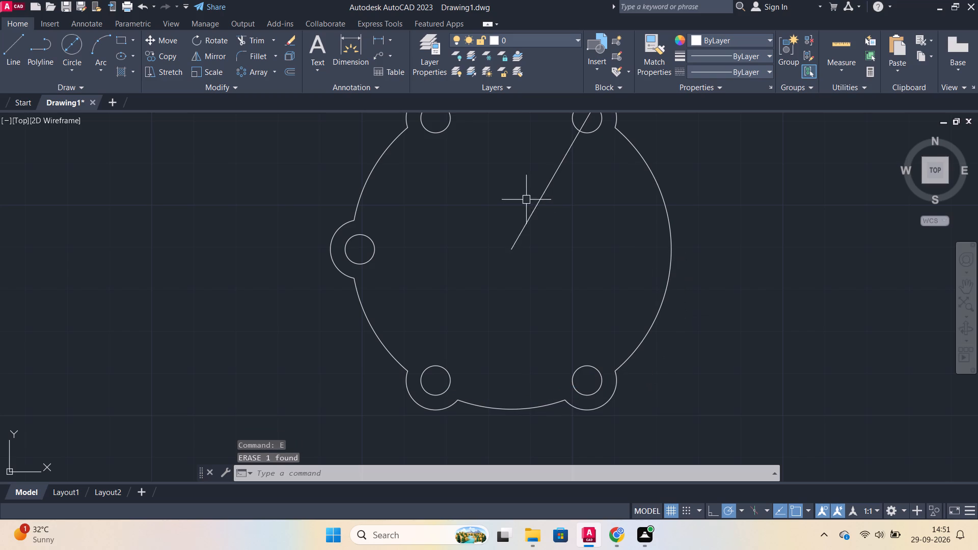
Draw a 72-diameter circle centred on the ring's centre.
key(c)
key(Return)
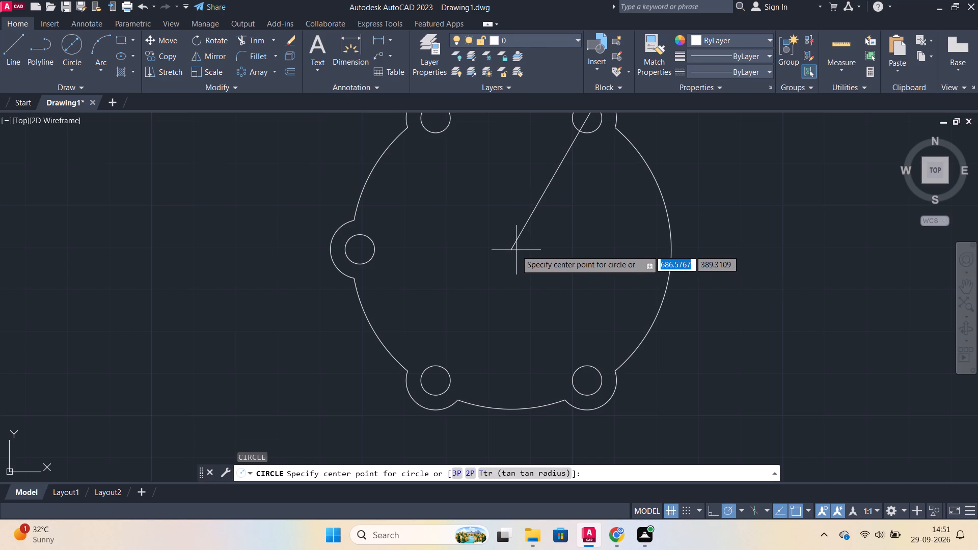
click(514, 250)
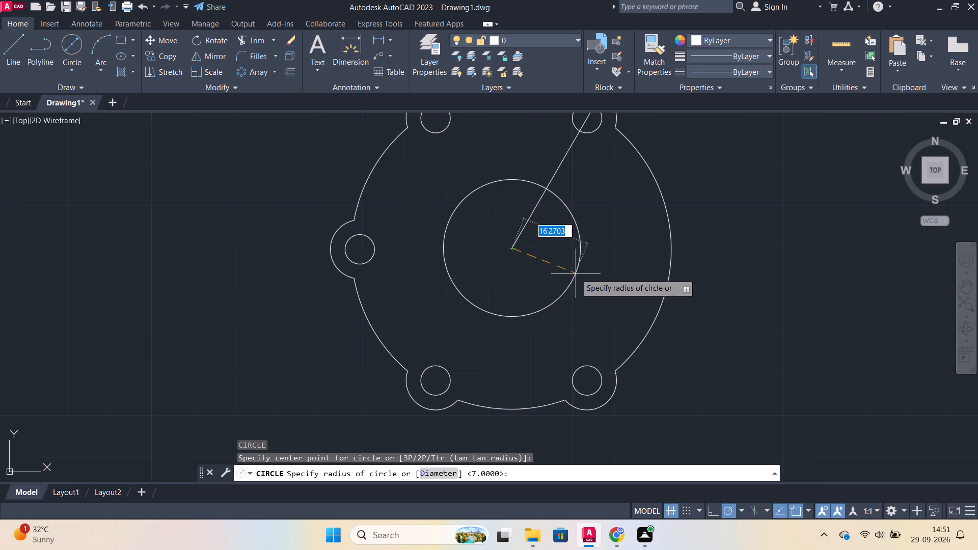
key(d)
key(Return)
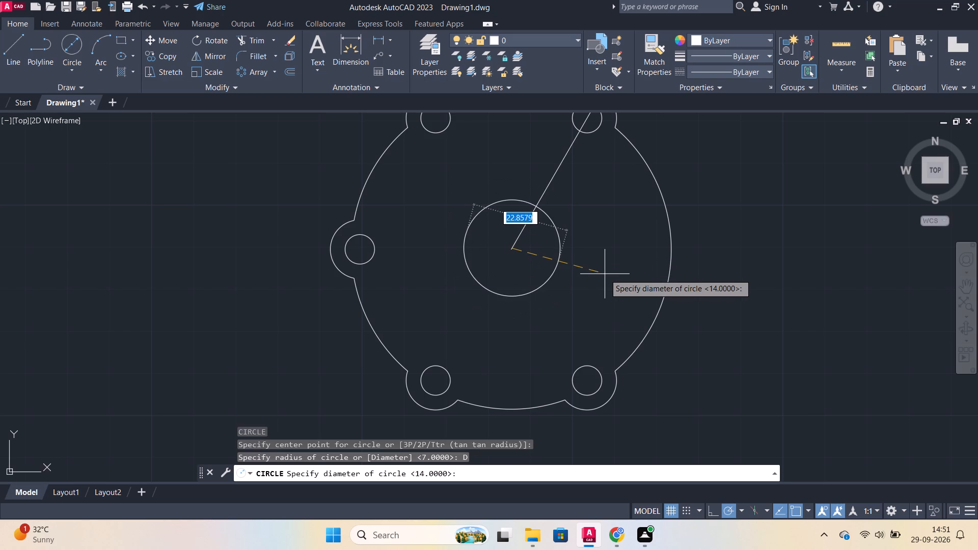
text(72)
key(Return)
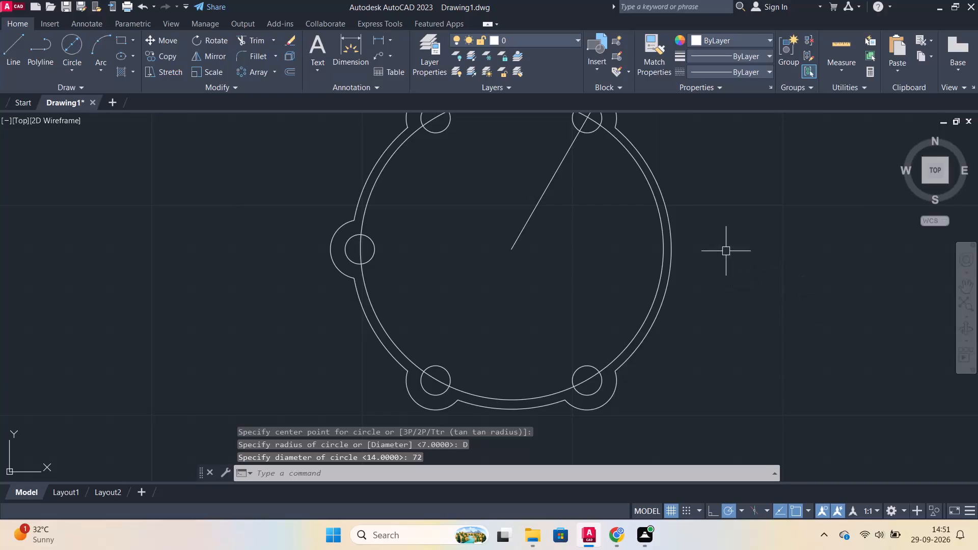
Assign the ACAD_ISO02W100 linetype to the new 72-diameter circle.
click(655, 212)
click(747, 72)
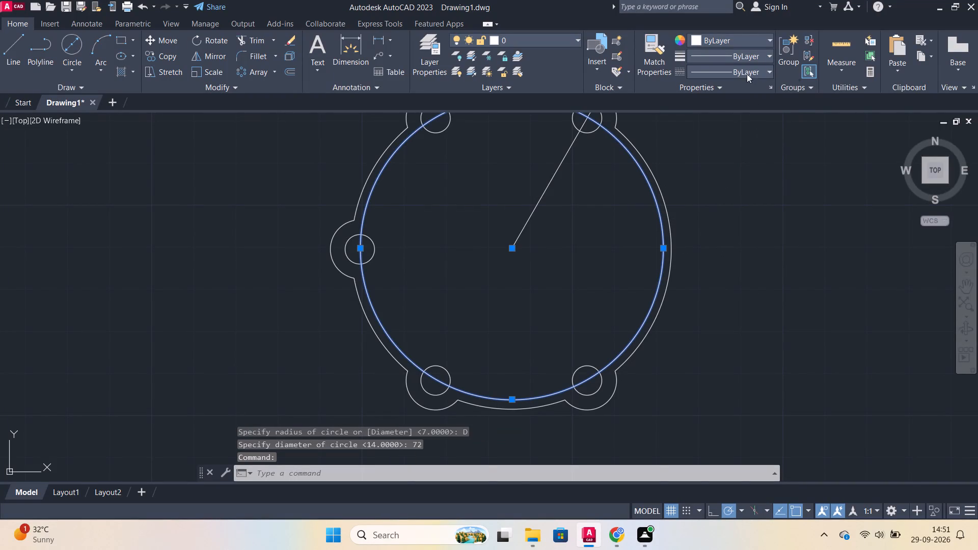
click(739, 119)
key(Escape)
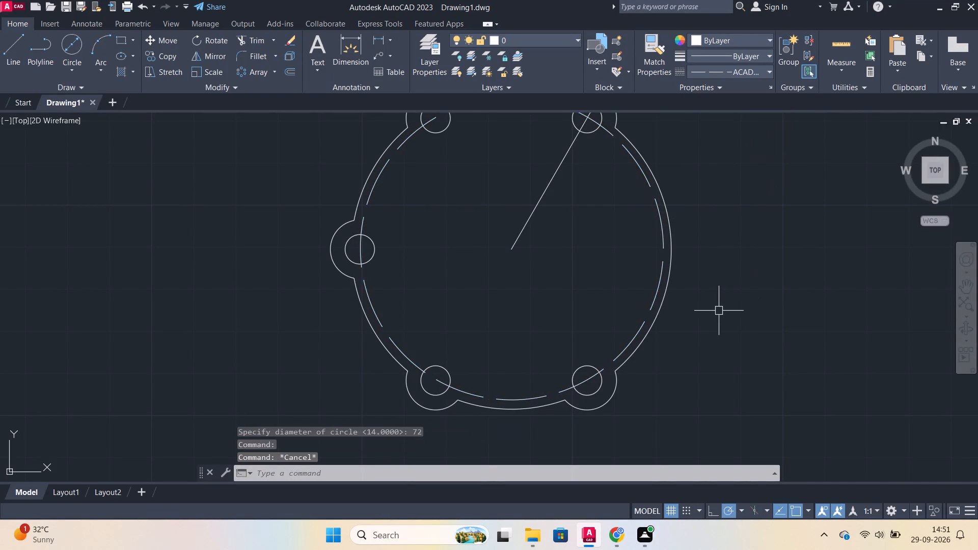
Draw a short vertical line up from the ring's centre and stretch its lower end below the ring, about 66 long overall.
scroll(718, 311, down, 2)
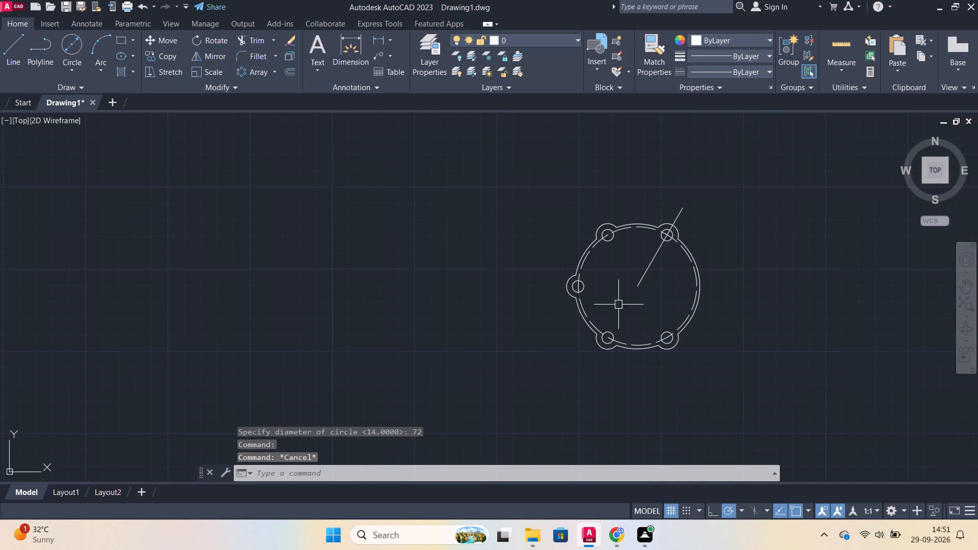
middle_drag(743, 292, 581, 297)
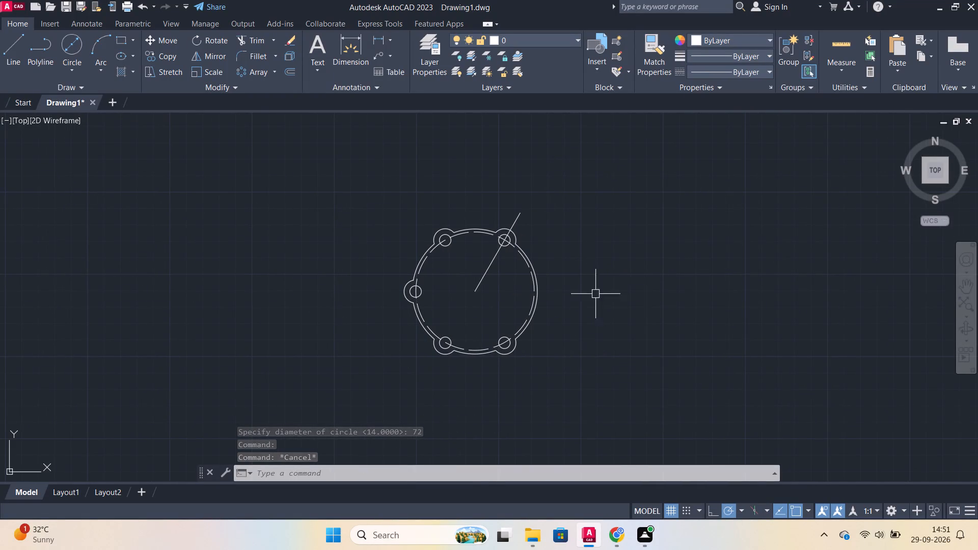
scroll(605, 305, up, 1)
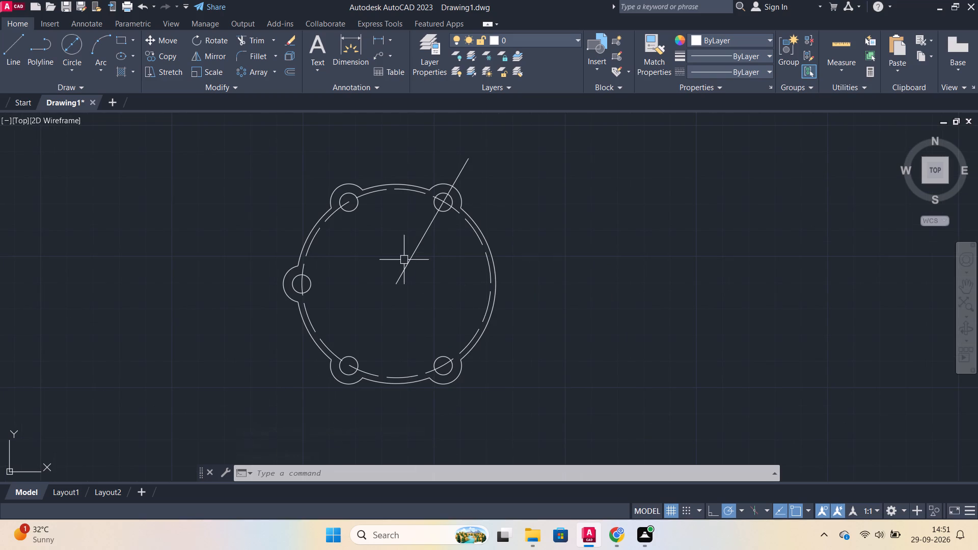
click(5, 46)
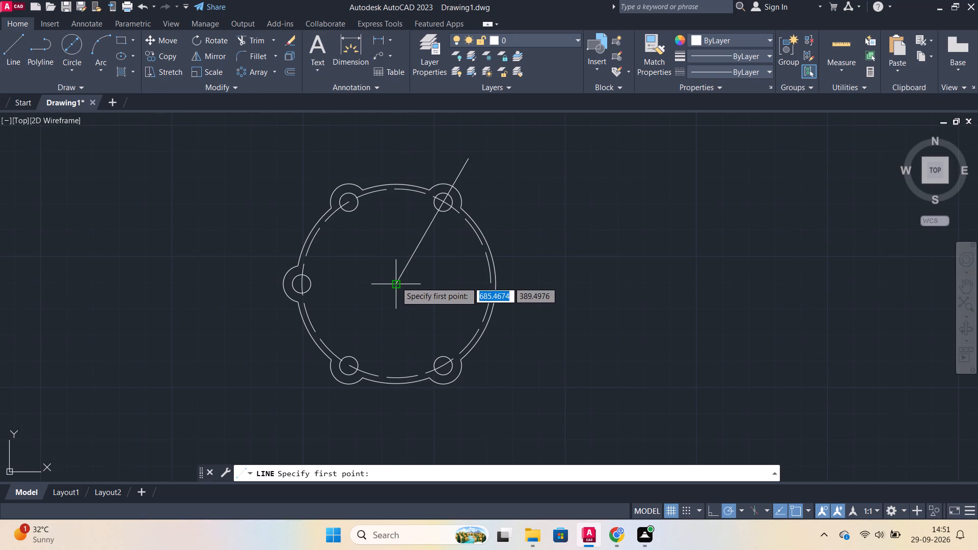
click(396, 282)
click(394, 244)
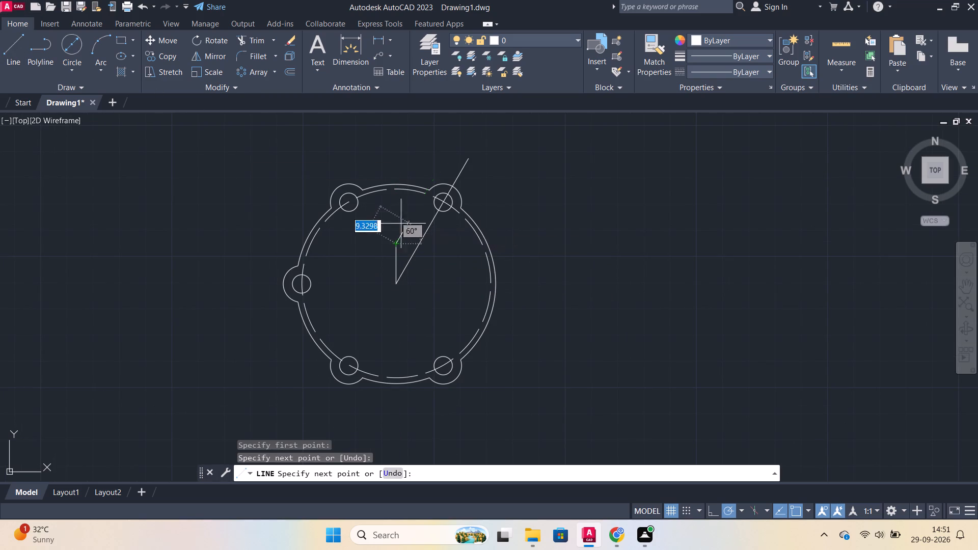
key(Escape)
click(395, 255)
click(398, 285)
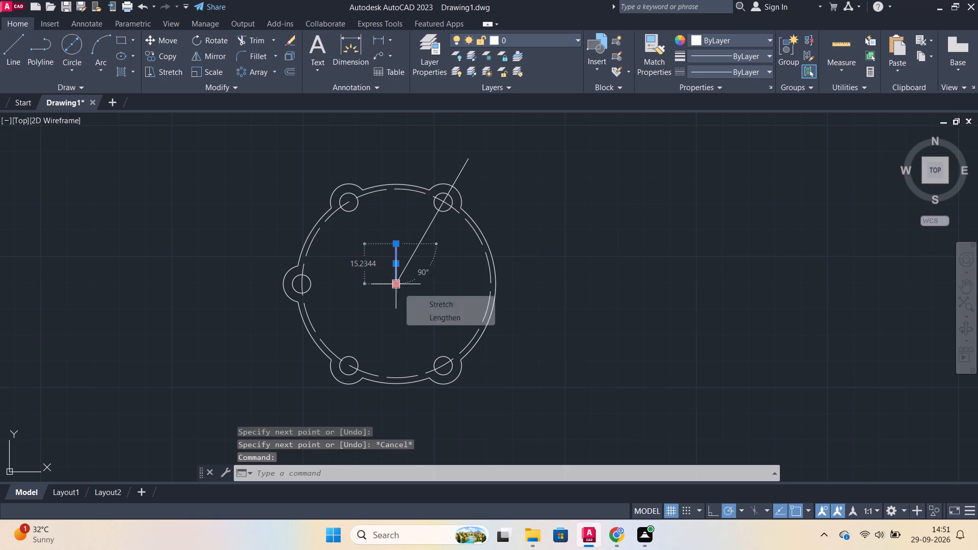
click(394, 417)
key(Escape)
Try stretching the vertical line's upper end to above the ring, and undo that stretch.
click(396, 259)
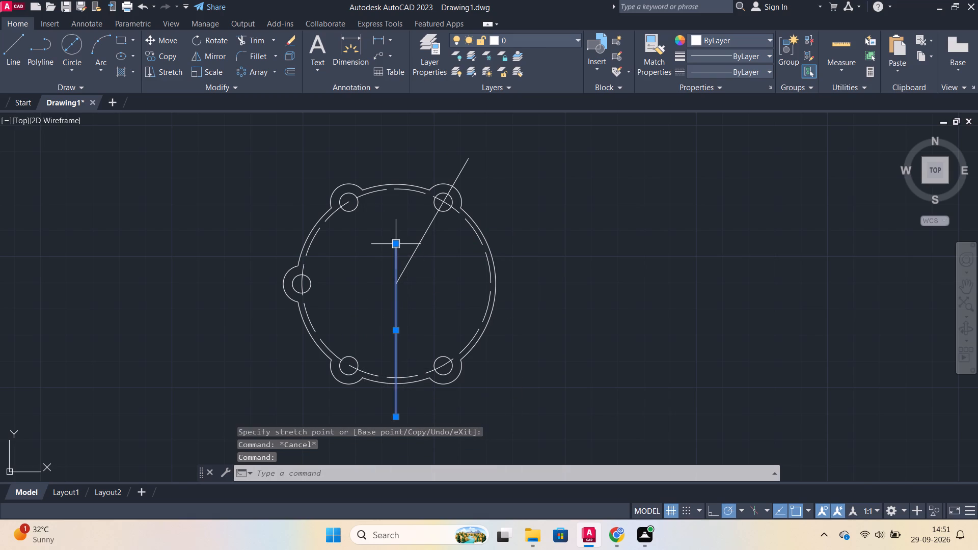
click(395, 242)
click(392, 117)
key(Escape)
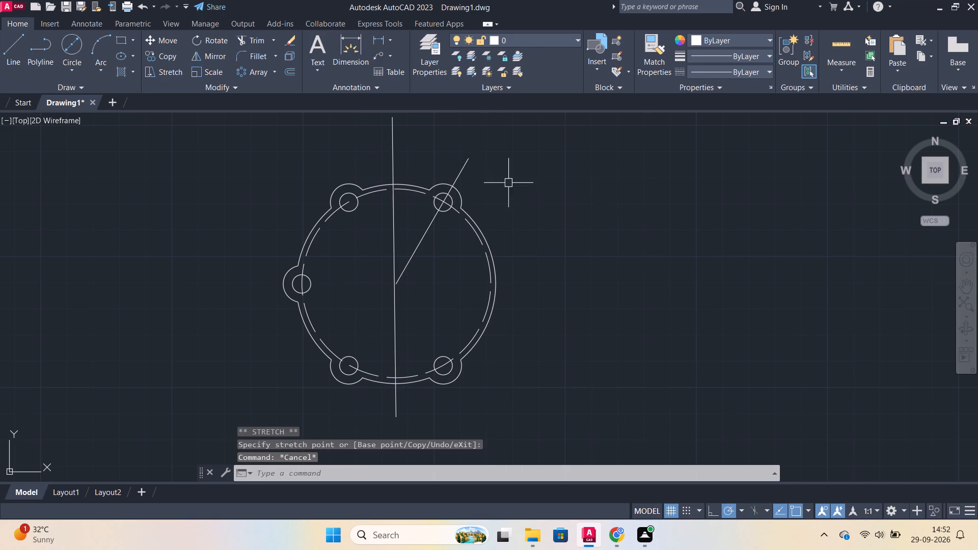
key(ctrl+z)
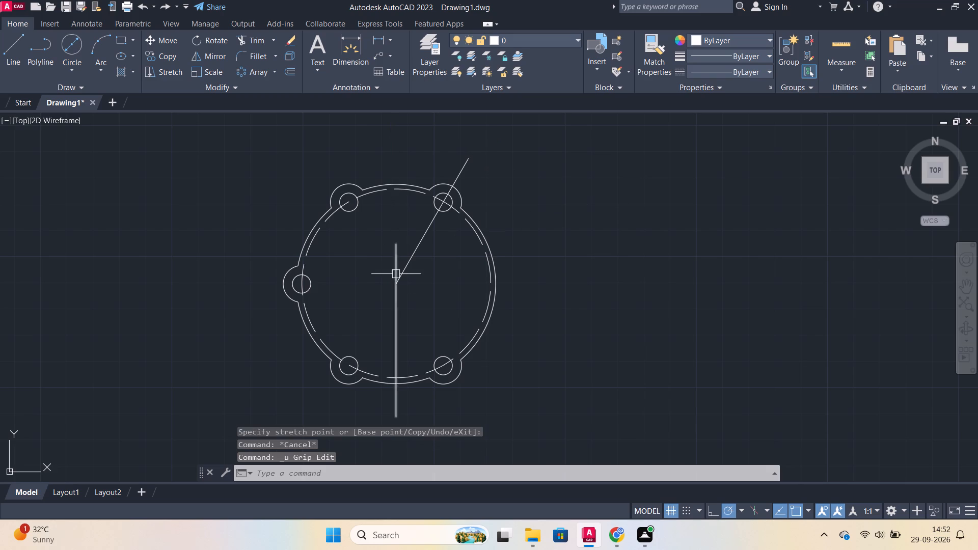
Lengthen the vertical line upward along its own direction so its upper end extends above the ring.
click(396, 250)
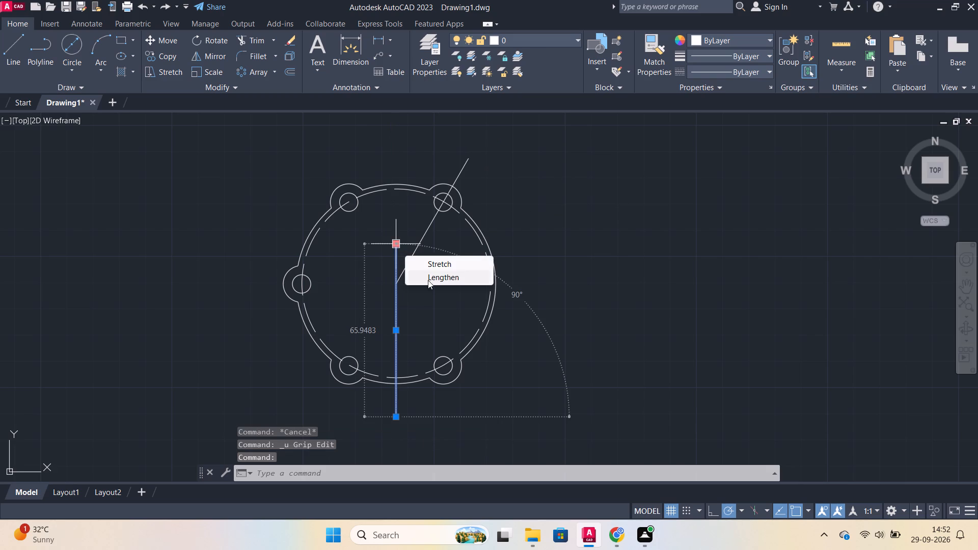
click(428, 280)
click(415, 145)
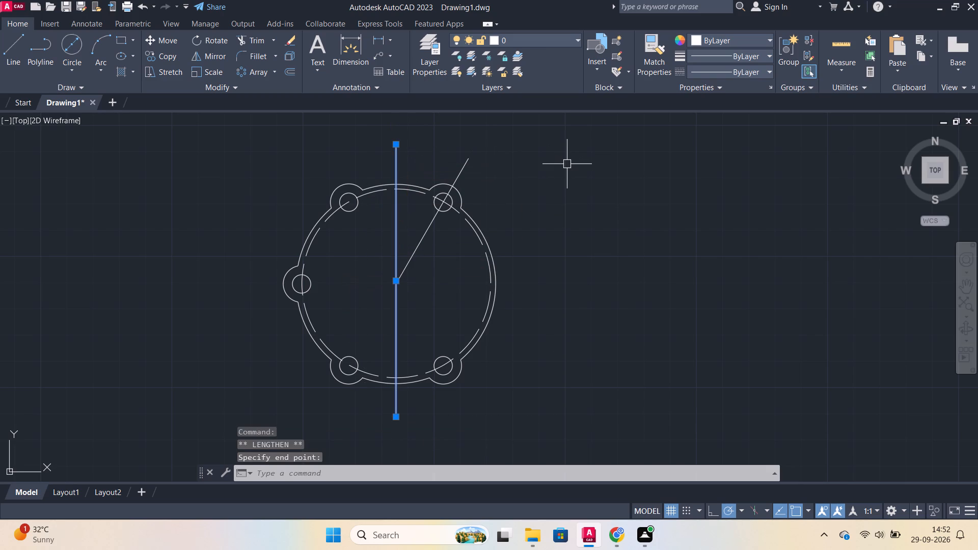
key(Escape)
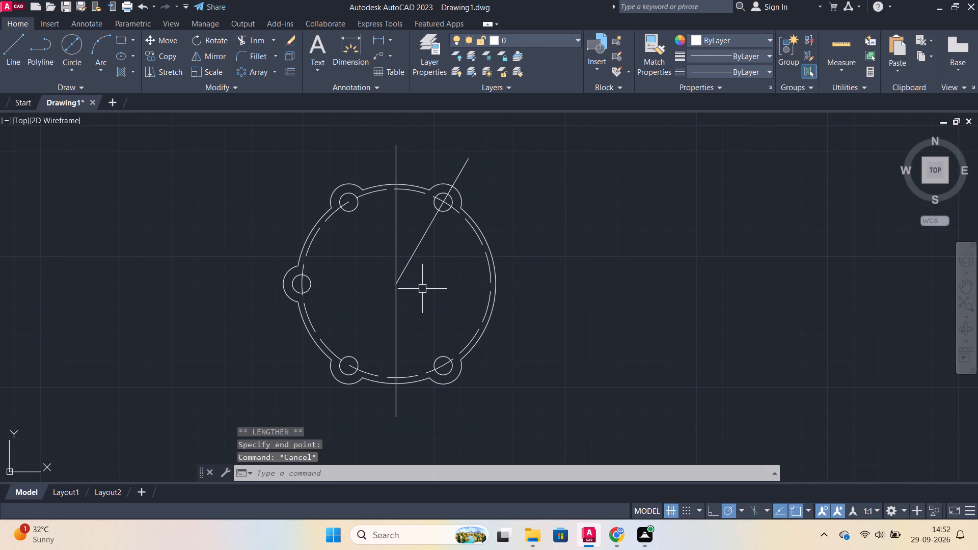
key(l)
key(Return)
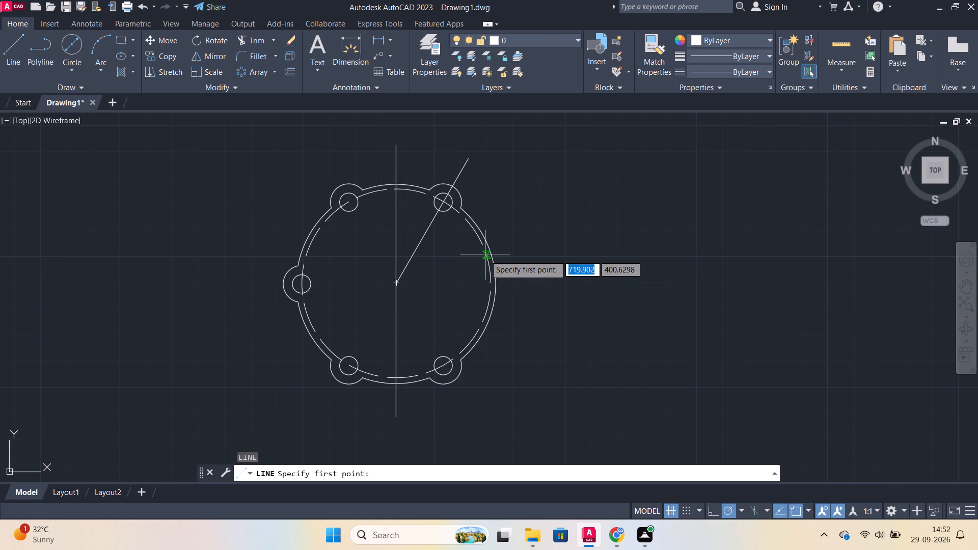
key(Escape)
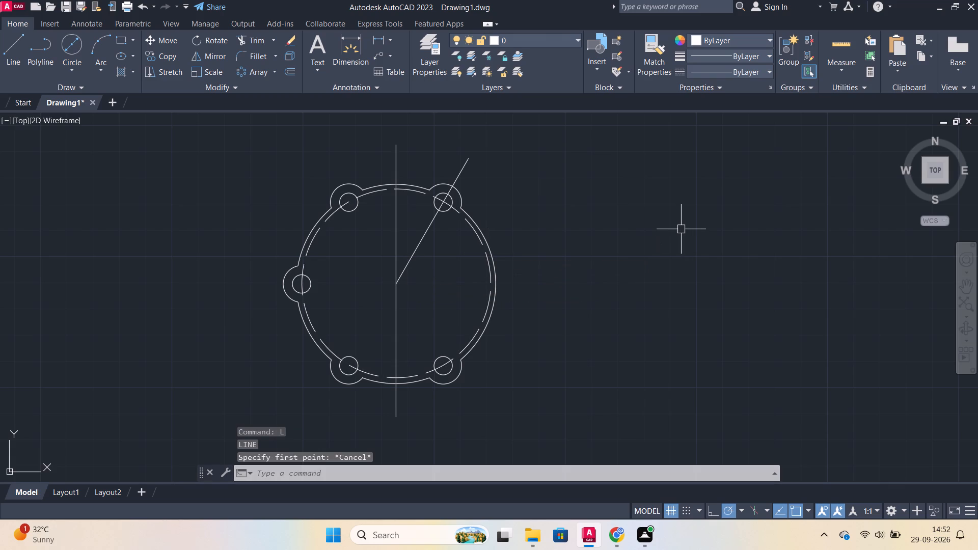
Offset the ring's vertical centre line 42 to the right, placing the copy just outside the ring.
click(397, 240)
key(o)
key(Return)
key(Return)
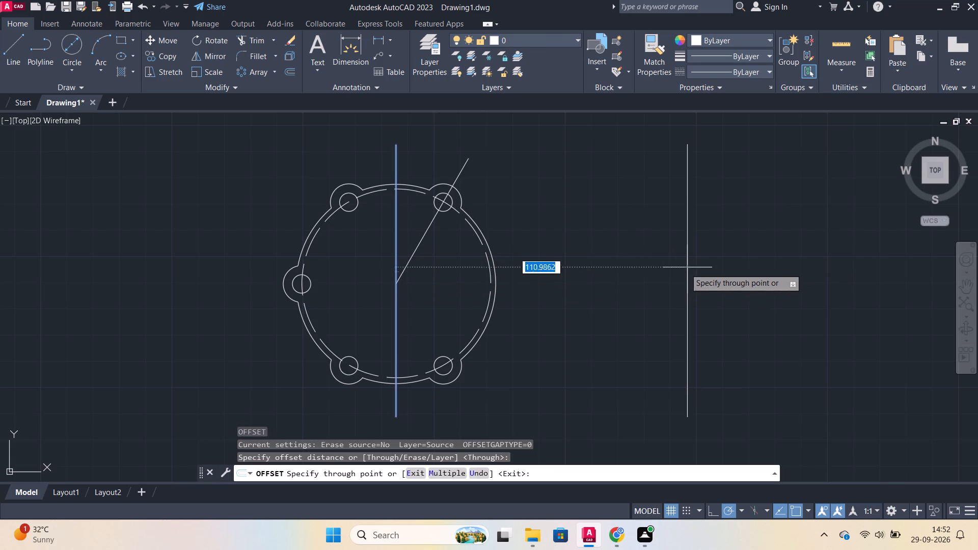
text(42)
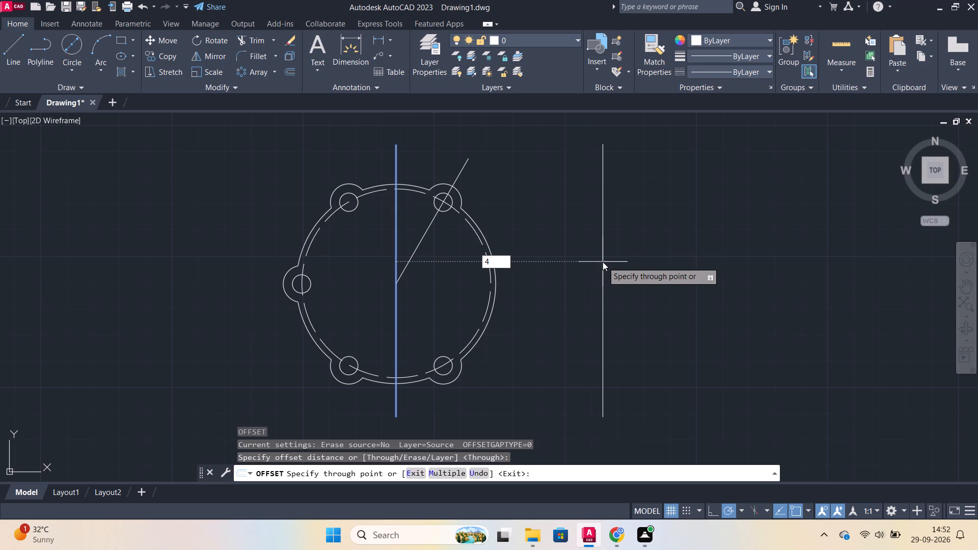
key(Return)
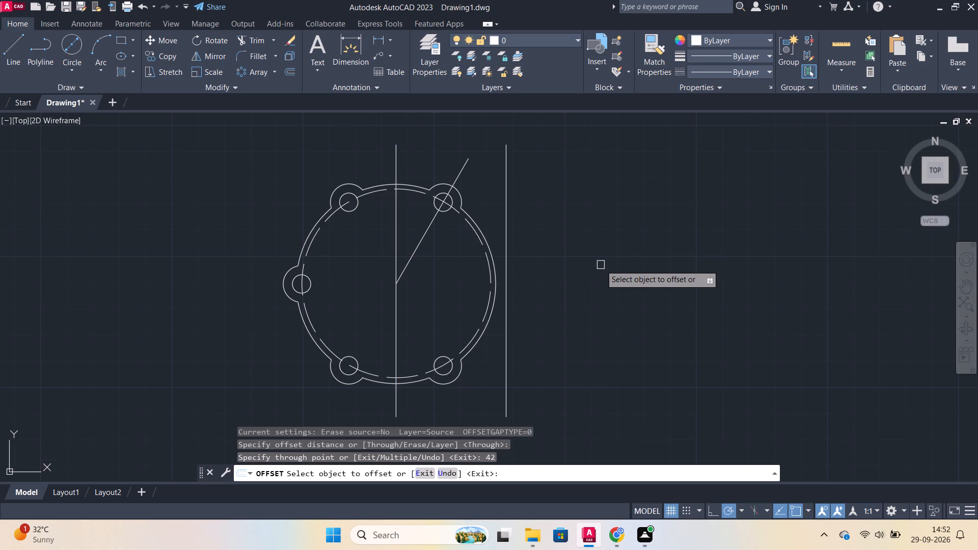
scroll(601, 265, up, 1)
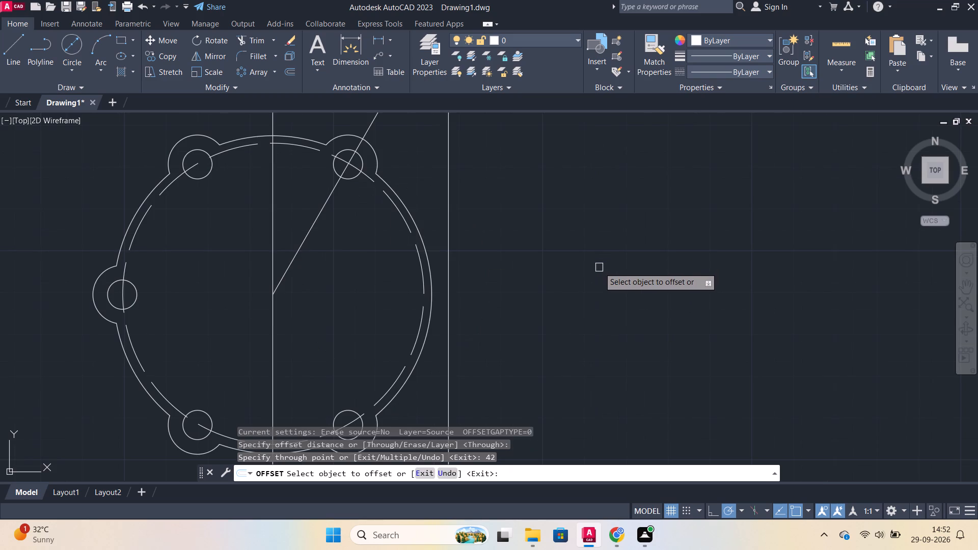
scroll(566, 259, down, 1)
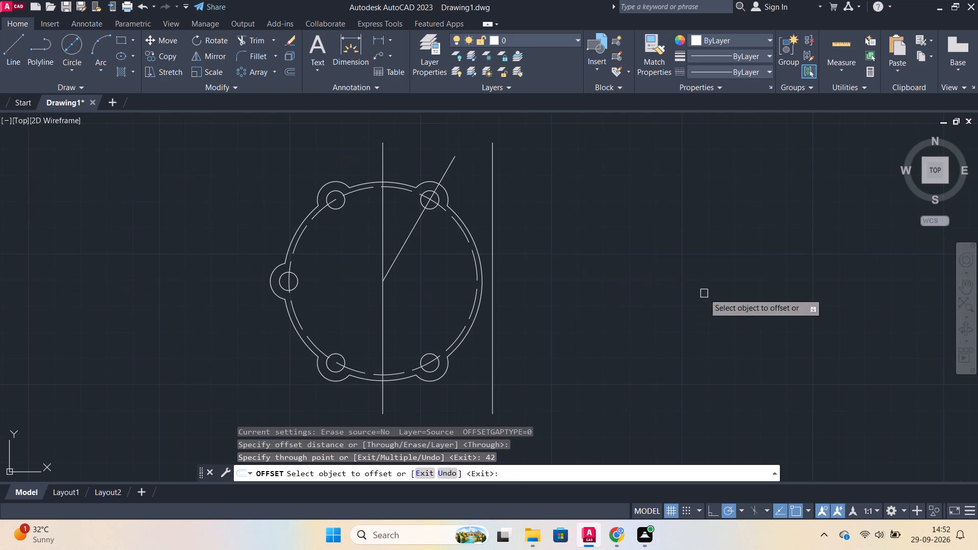
key(Escape)
Draw a circle of diameter 60 centred on the ring's centre.
key(c)
key(Return)
key(Return)
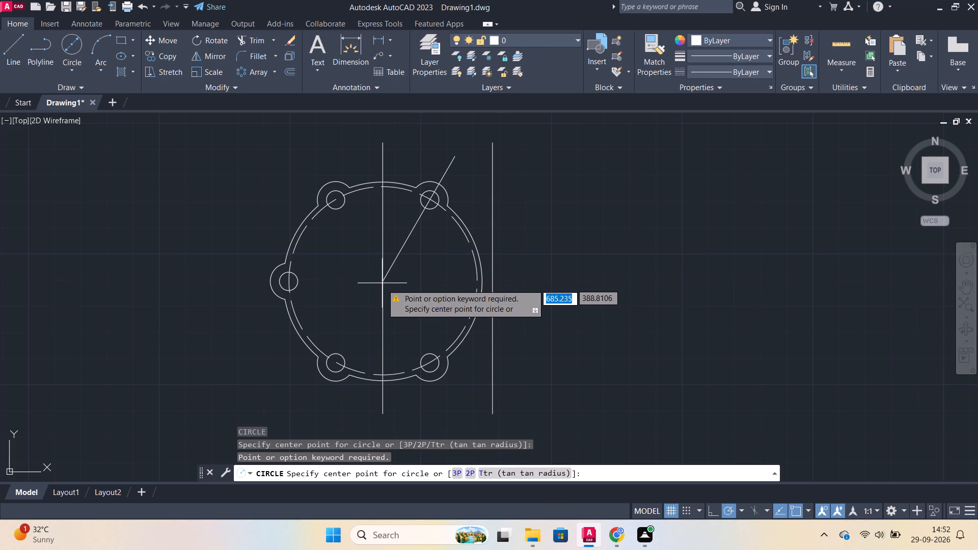
click(382, 283)
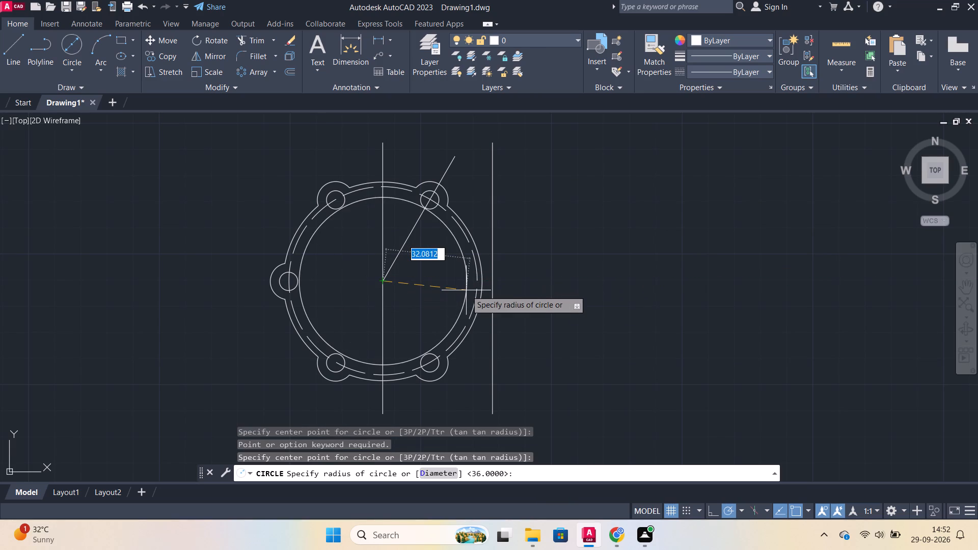
key(d)
key(Return)
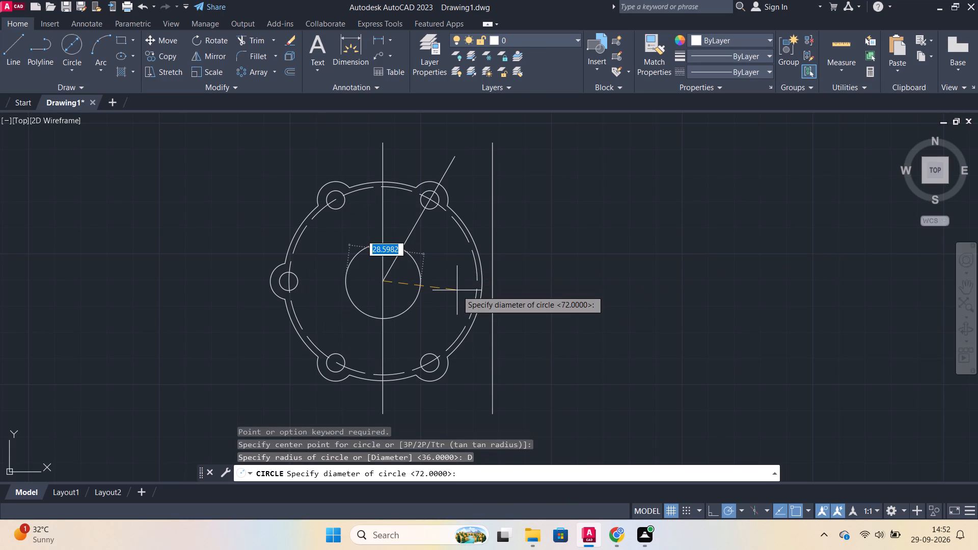
text(60)
key(Return)
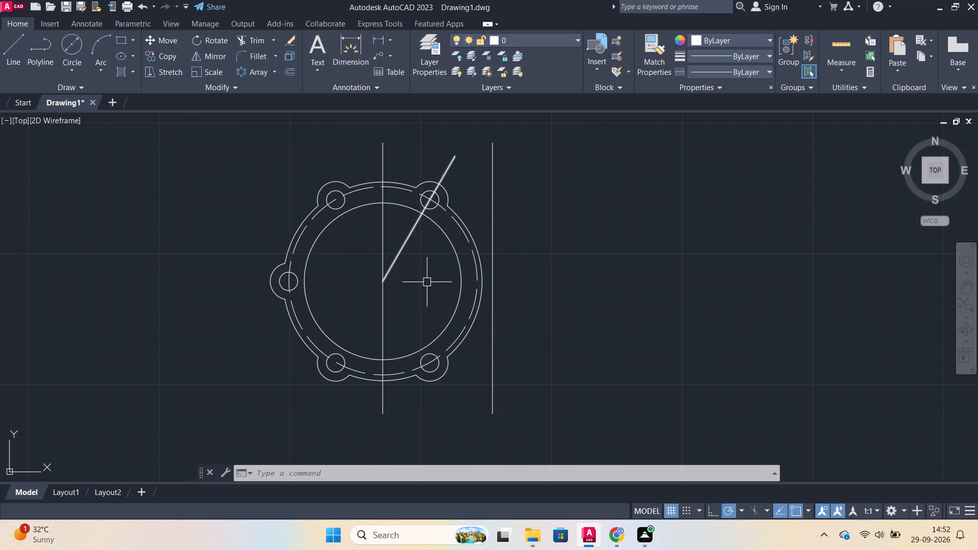
Draw a short horizontal line rightward from the ring's centre and lengthen it far beyond the offset vertical line.
key(l)
key(Return)
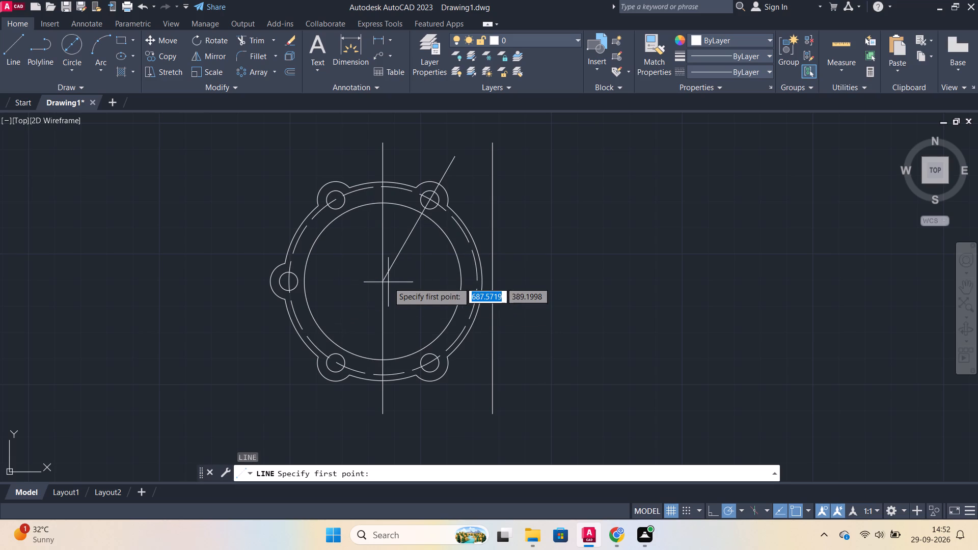
click(384, 281)
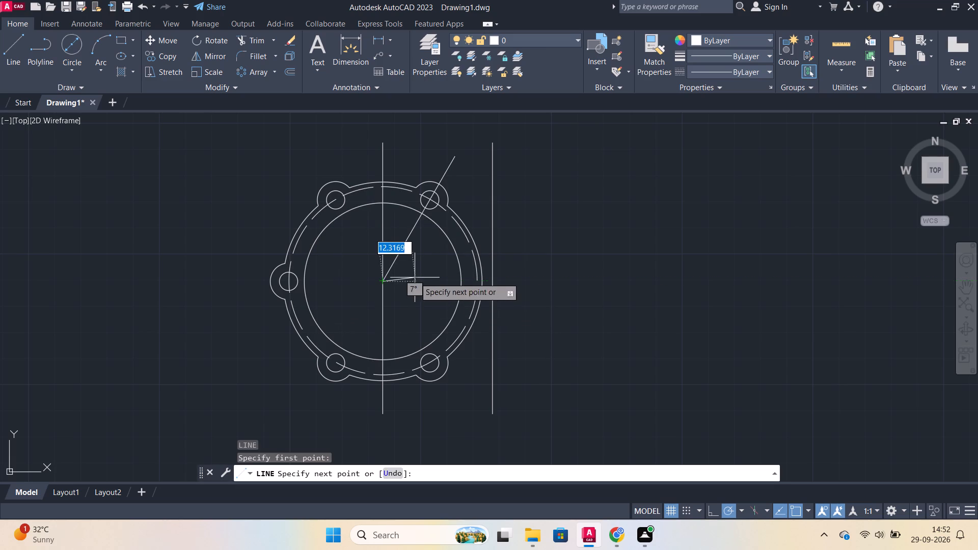
click(420, 279)
key(Escape)
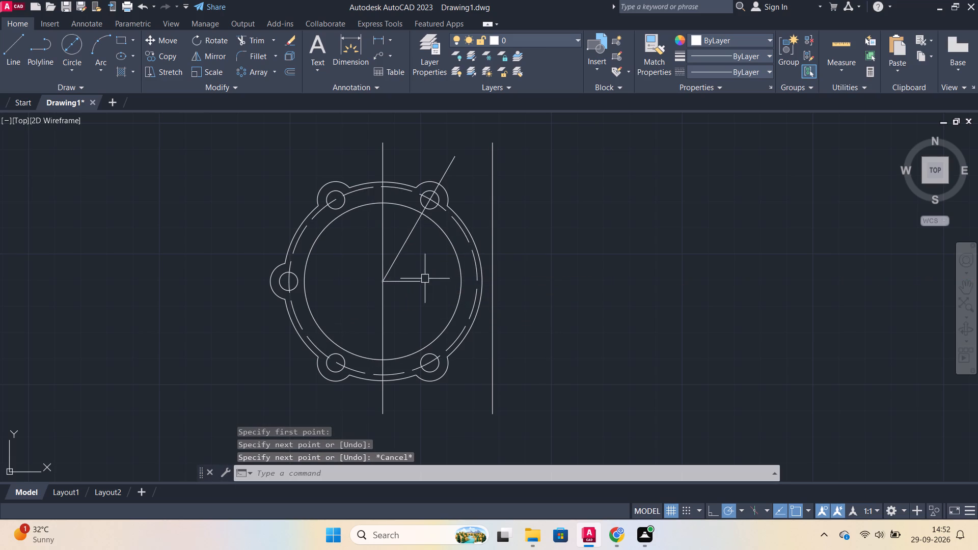
click(399, 285)
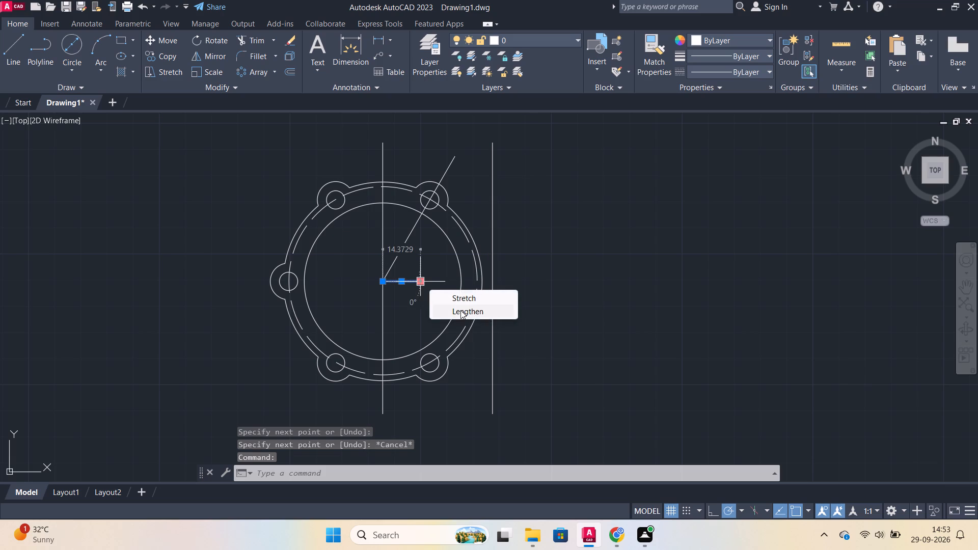
click(462, 312)
click(885, 314)
key(Escape)
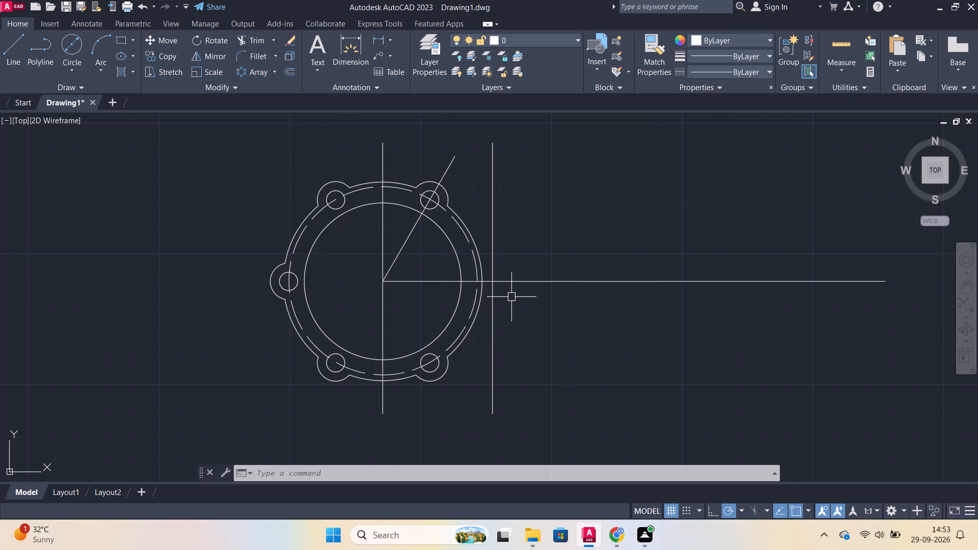
Offset the vertical line just outside the ring by 28 to the right.
click(489, 216)
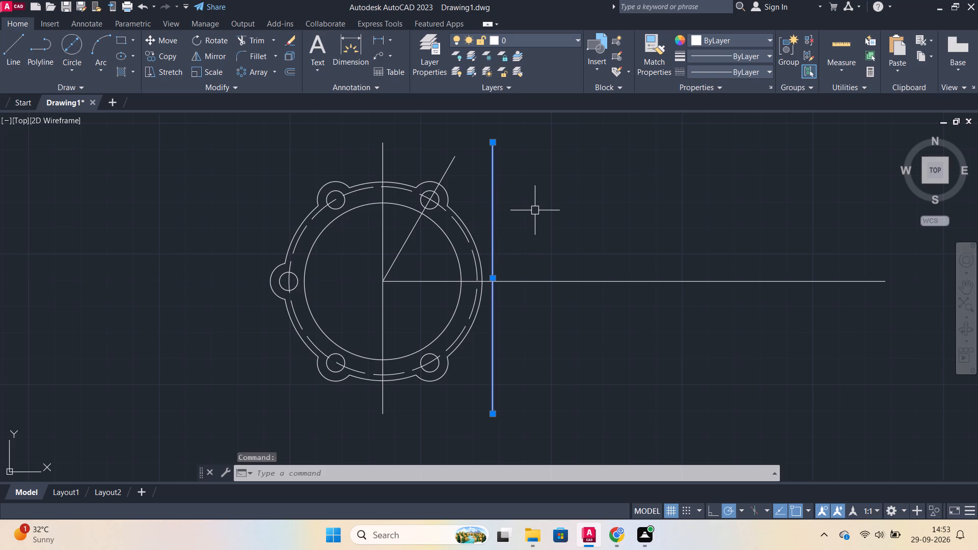
key(o)
key(Return)
key(Return)
text(28)
key(Return)
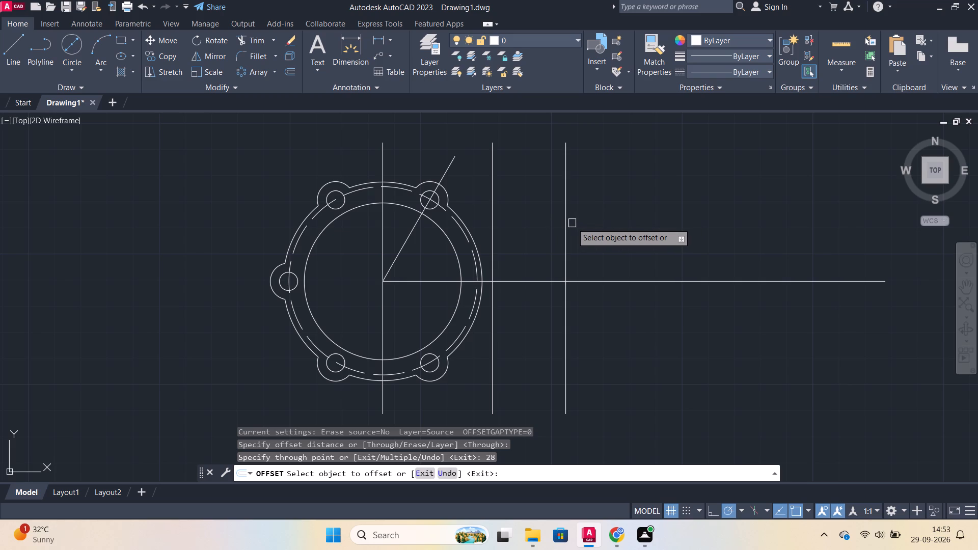
Offset the long horizontal centre line by 44 both above and below.
click(601, 280)
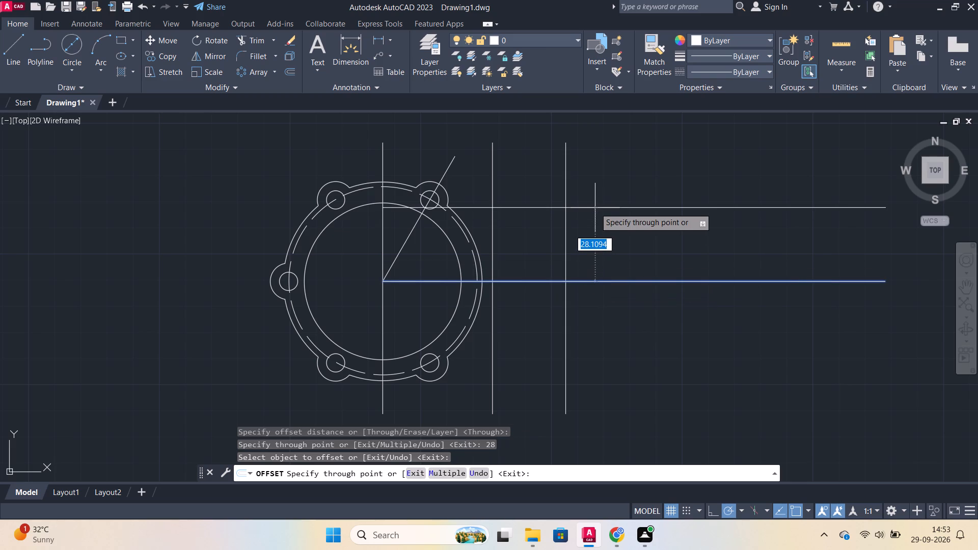
text(44)
key(Return)
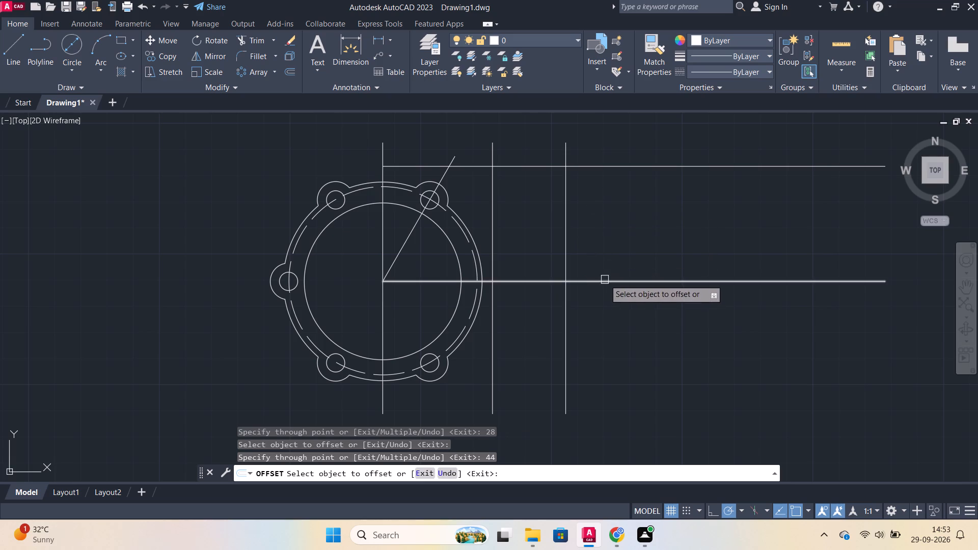
click(605, 280)
text(44)
key(Return)
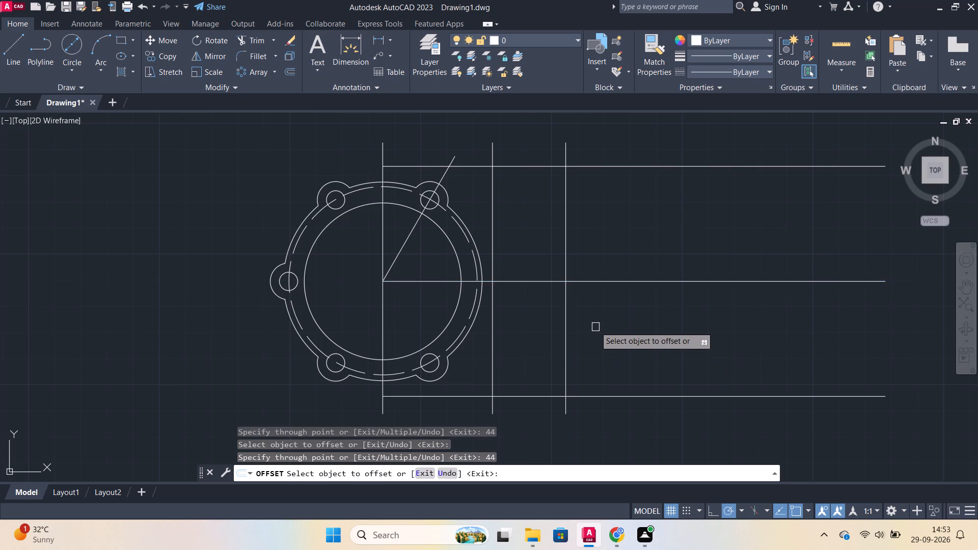
scroll(562, 242, up, 1)
scroll(599, 241, down, 1)
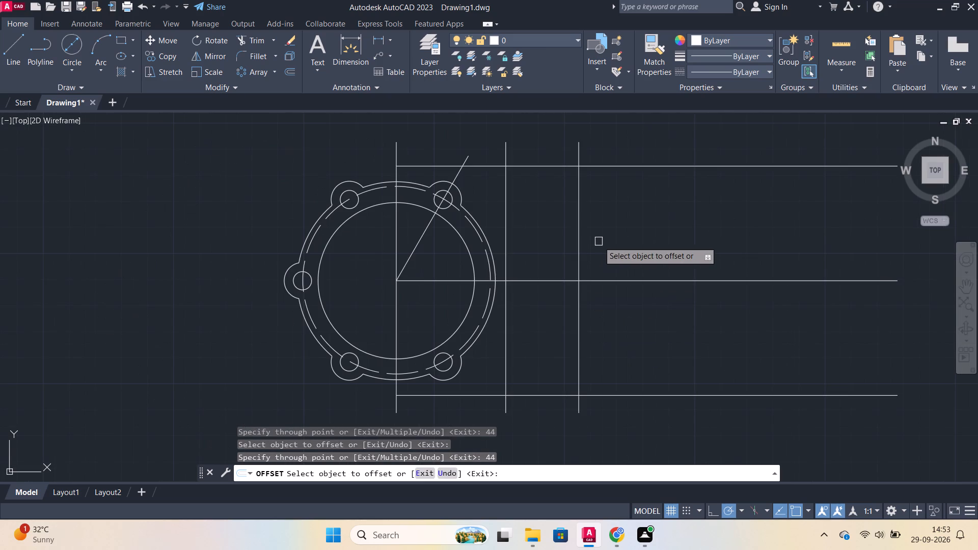
key(Escape)
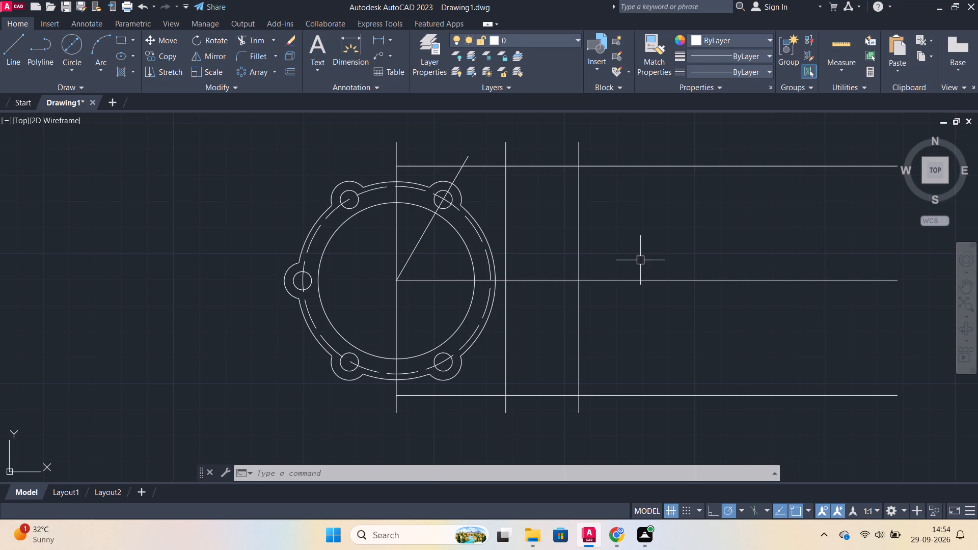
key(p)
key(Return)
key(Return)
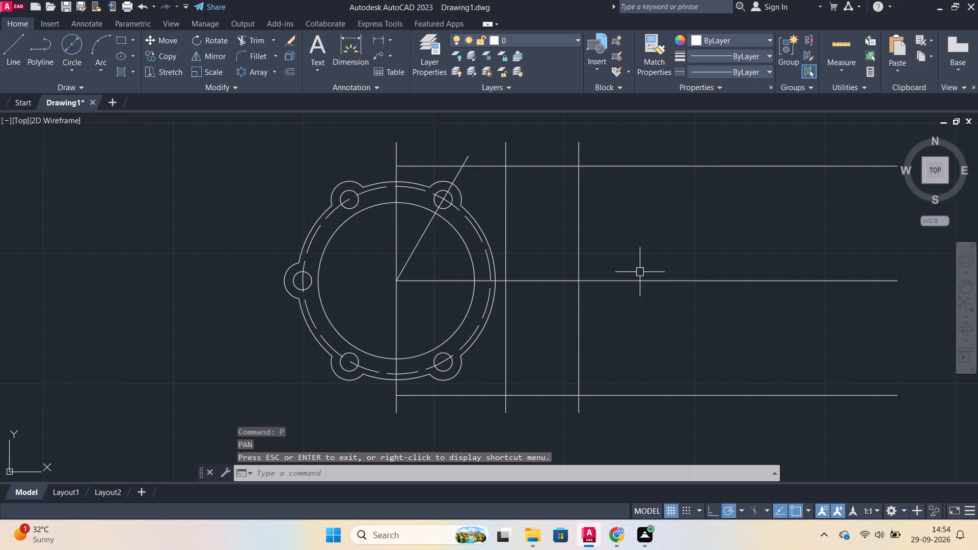
Offset the long horizontal centre line by 20 both above and below.
key(o)
key(Return)
key(Return)
click(651, 280)
text(20)
key(Return)
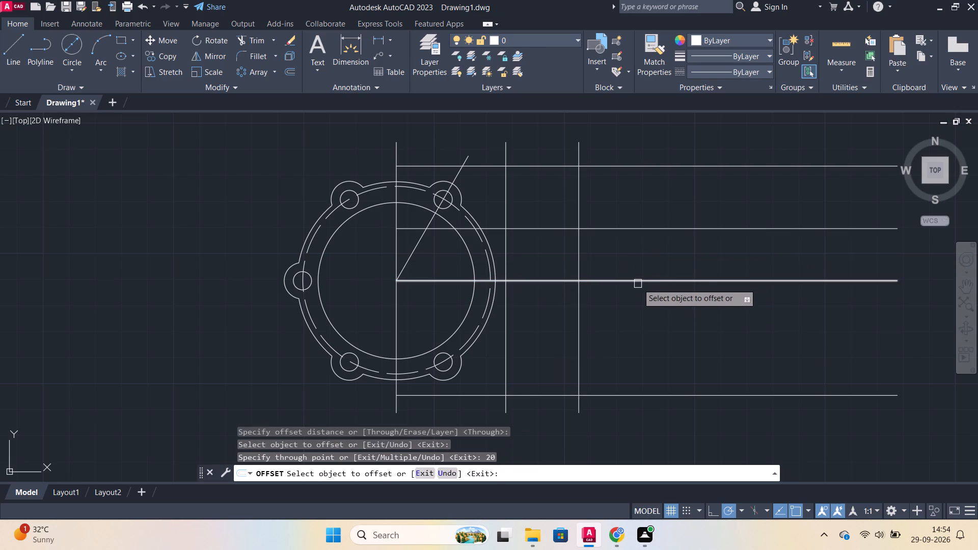
click(638, 284)
text(20)
key(Return)
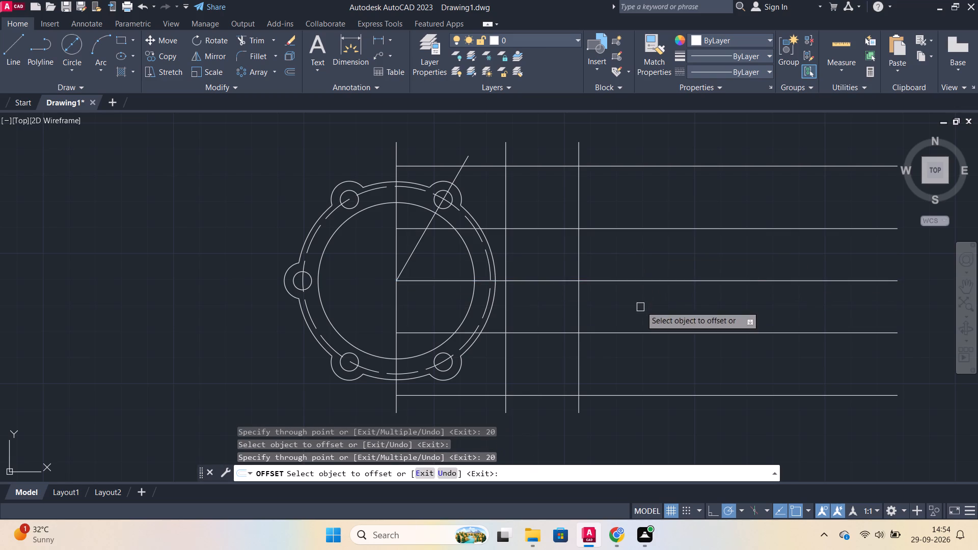
key(Escape)
Trim the two horizontal lines offset by 20 where they extend right of the outermost vertical line.
key(t)
key(r)
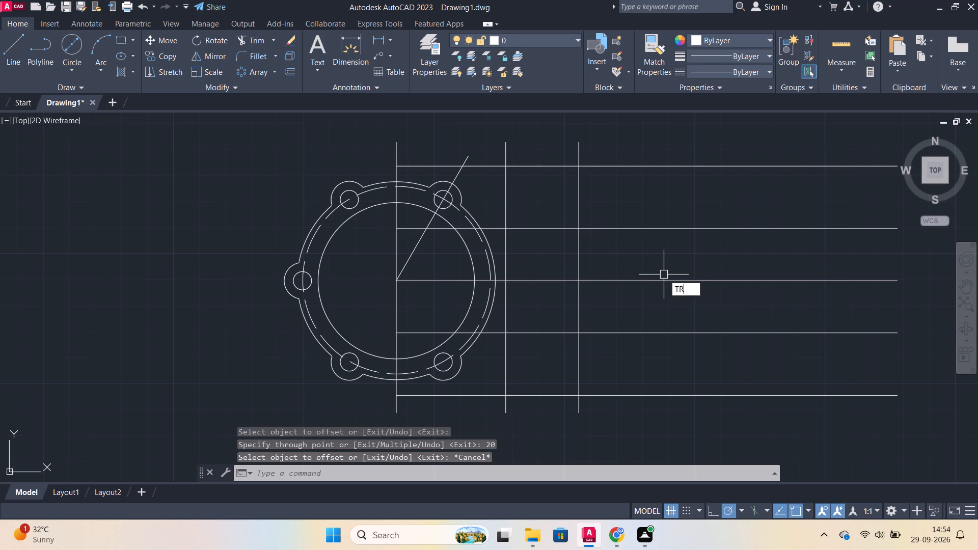
key(Return)
click(613, 232)
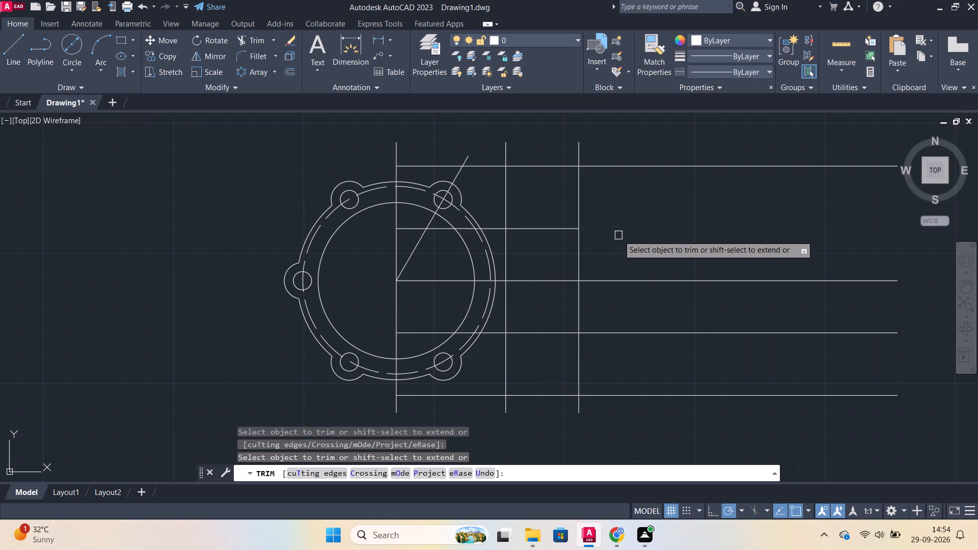
click(632, 333)
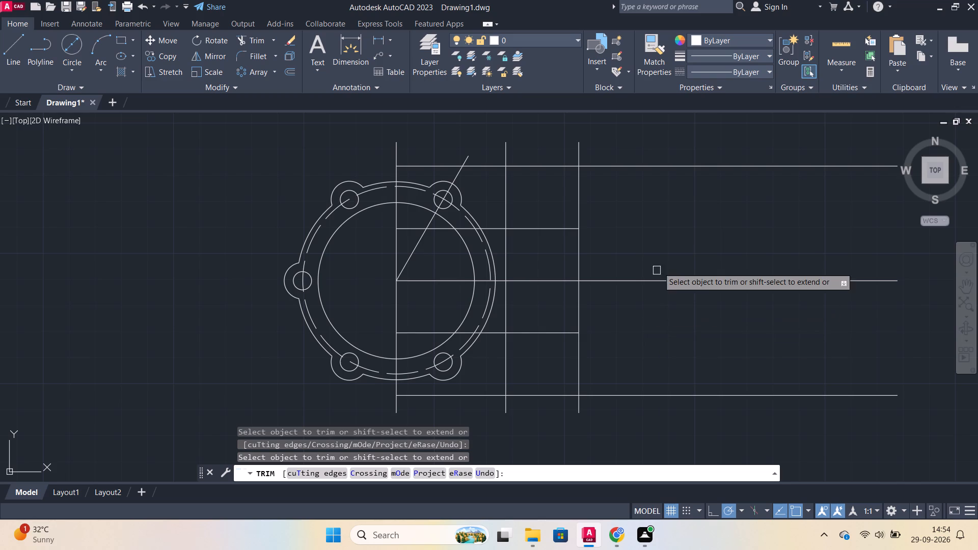
key(Escape)
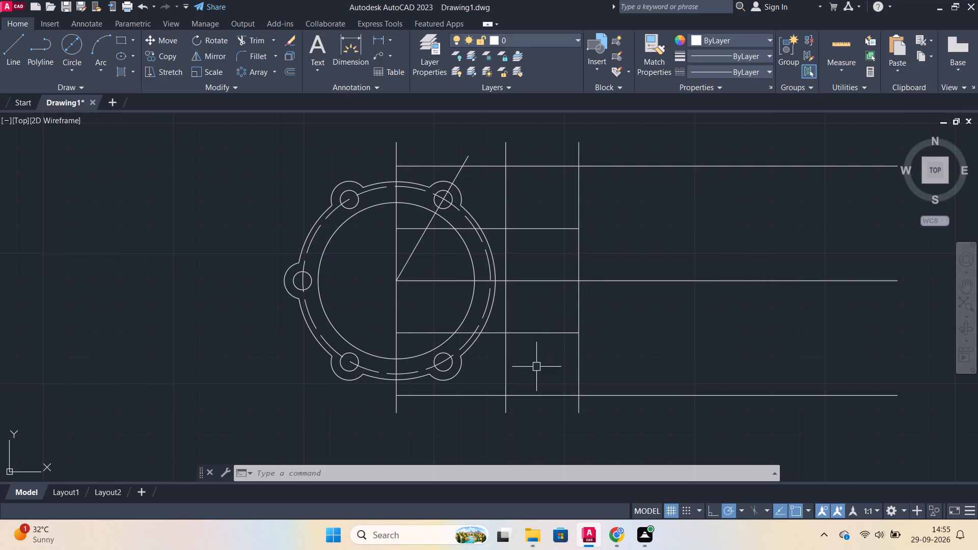
Offset the vertical line just outside the ring by 10 to the right.
click(507, 362)
key(o)
key(Return)
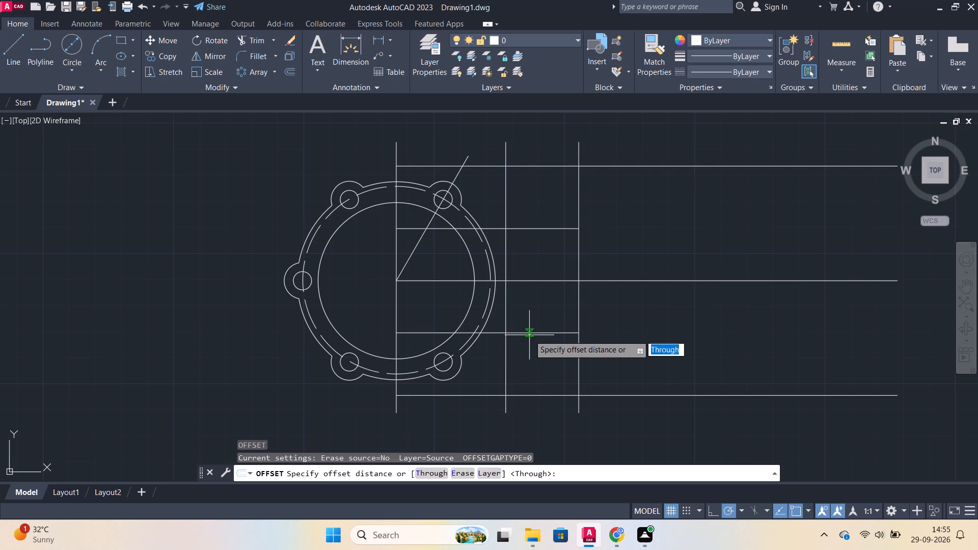
key(Return)
text(10)
key(Return)
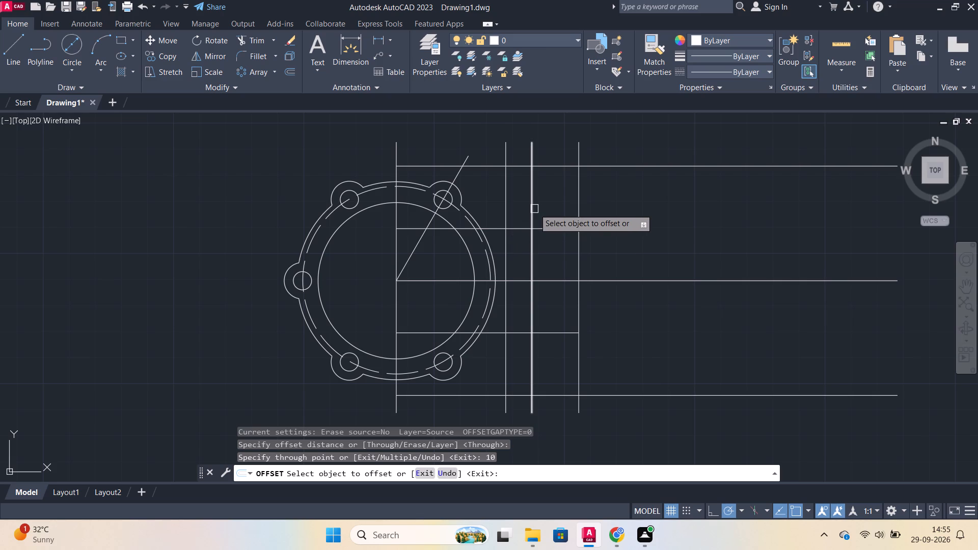
Offset the long horizontal centre line by 36 upward.
click(647, 281)
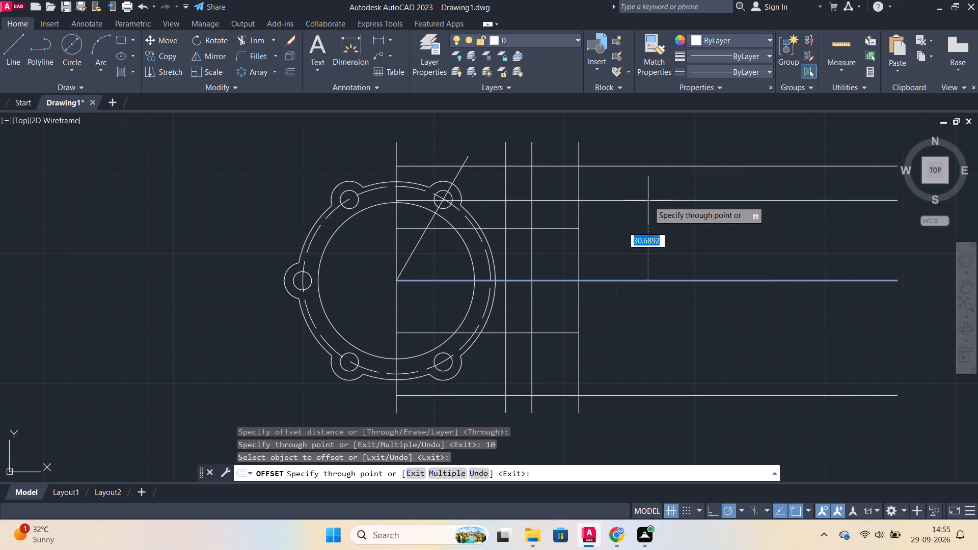
text(36)
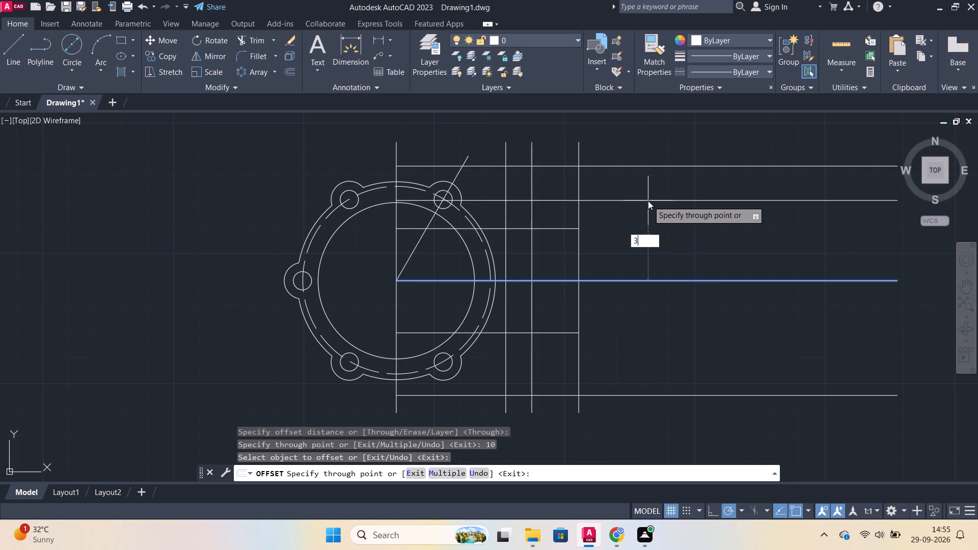
key(Return)
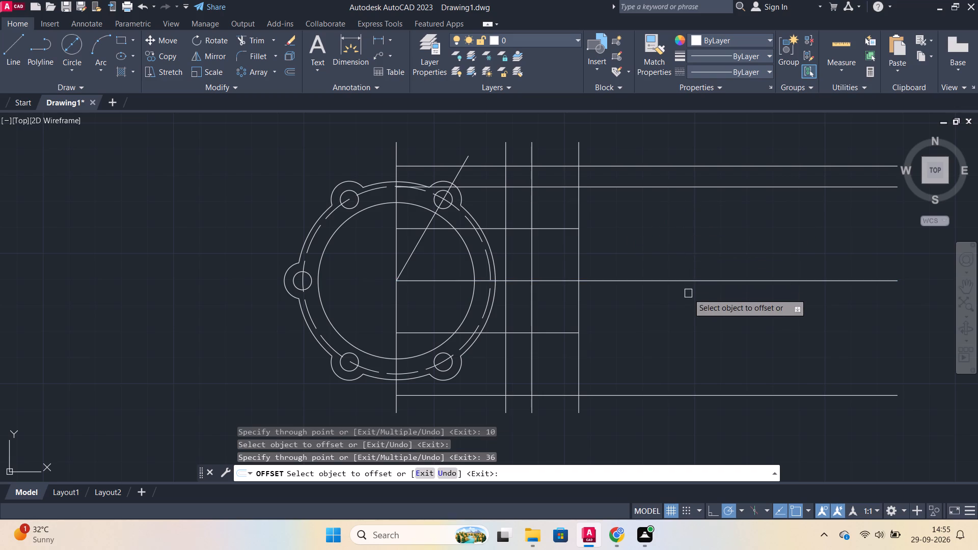
click(683, 283)
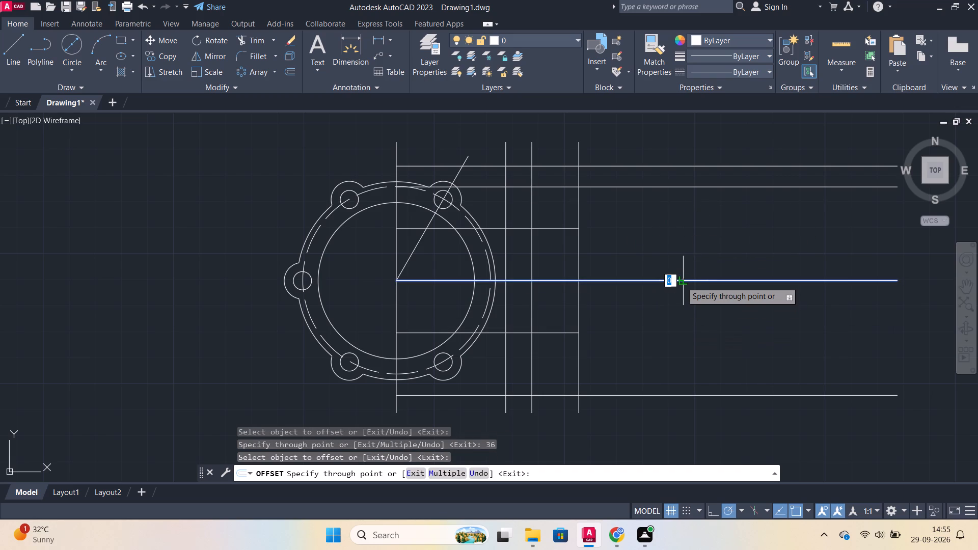
key(Escape)
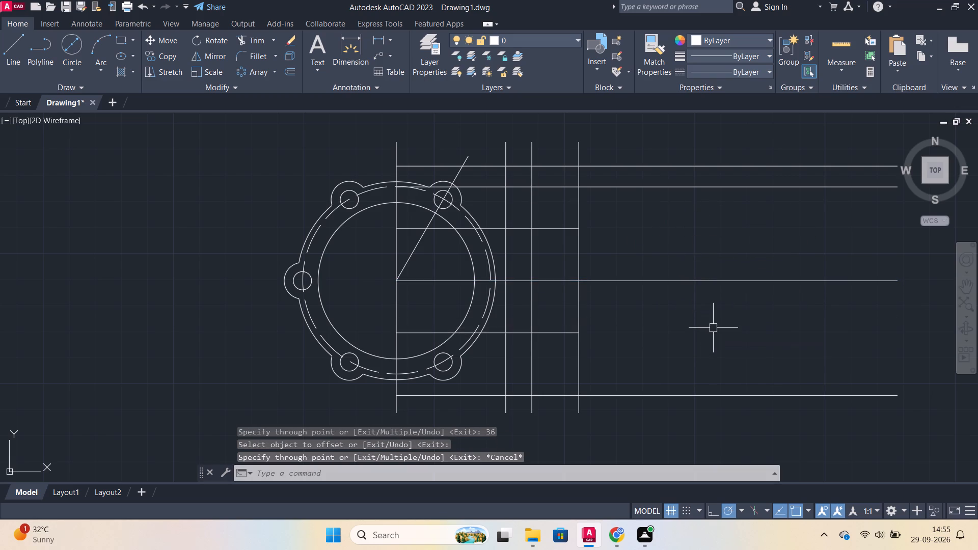
Draw a 16 diameter circle centred where the line offset by 36 crosses the middle vertical line of the side view.
key(c)
key(Return)
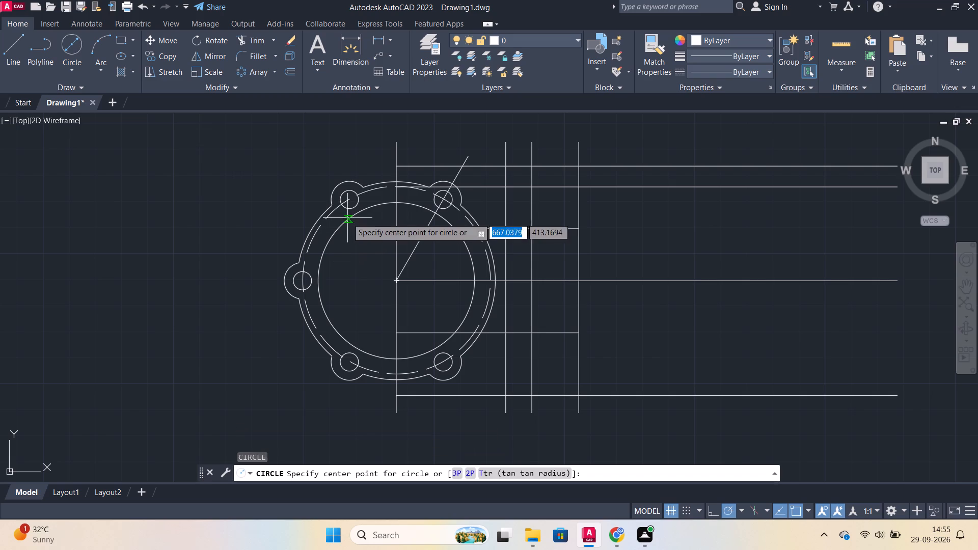
click(532, 187)
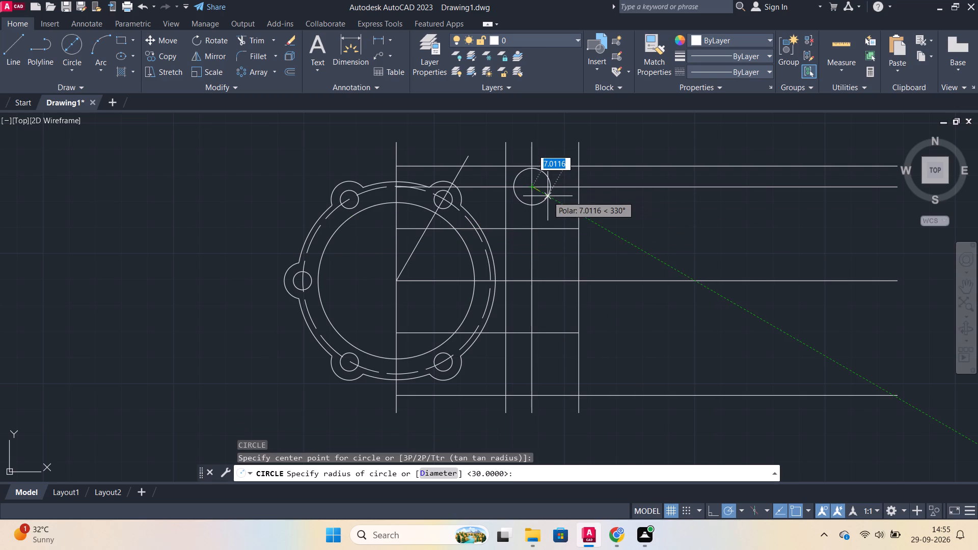
key(d)
key(Return)
text(16)
key(Return)
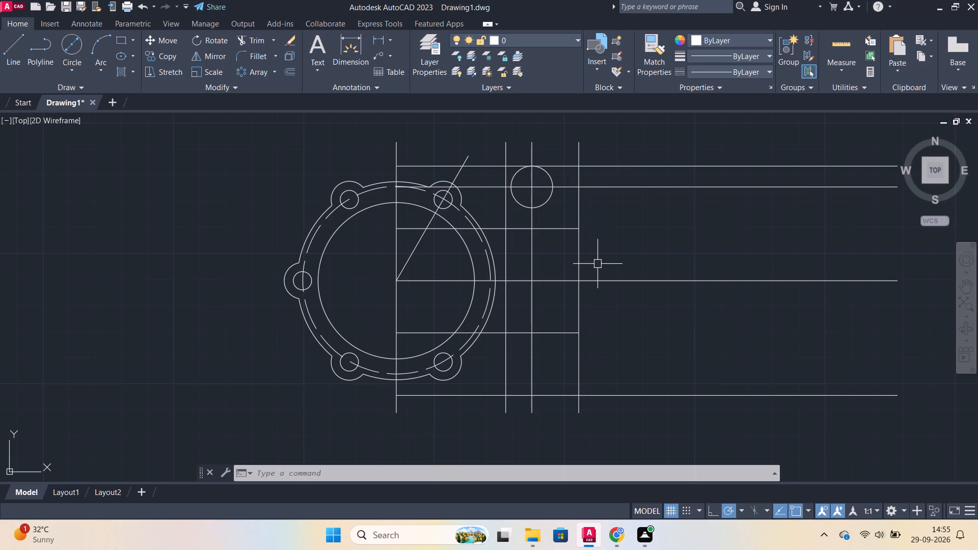
Draw a line tangent to the circle's right side, ending where the upper 20-offset line meets the outermost vertical line.
key(l)
scroll(593, 248, up, 1)
key(Return)
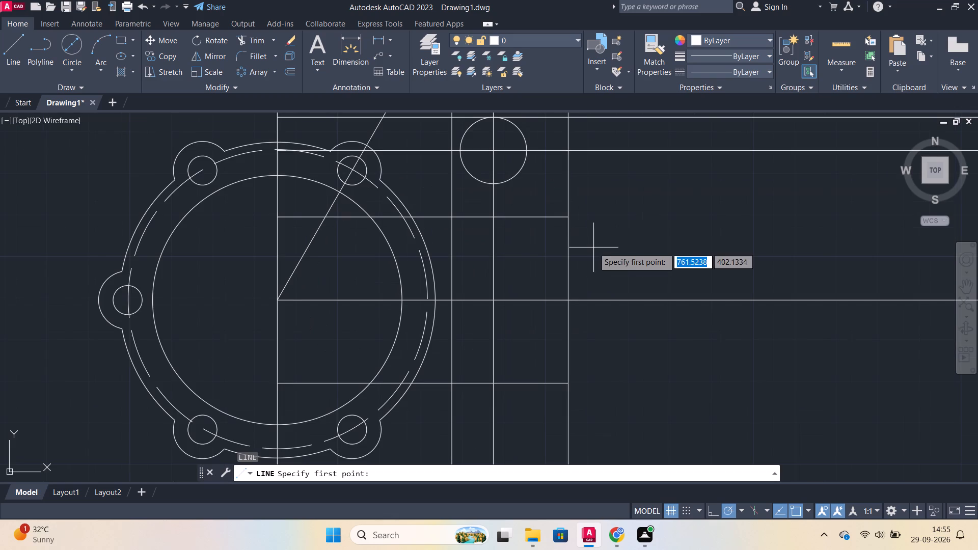
key(r)
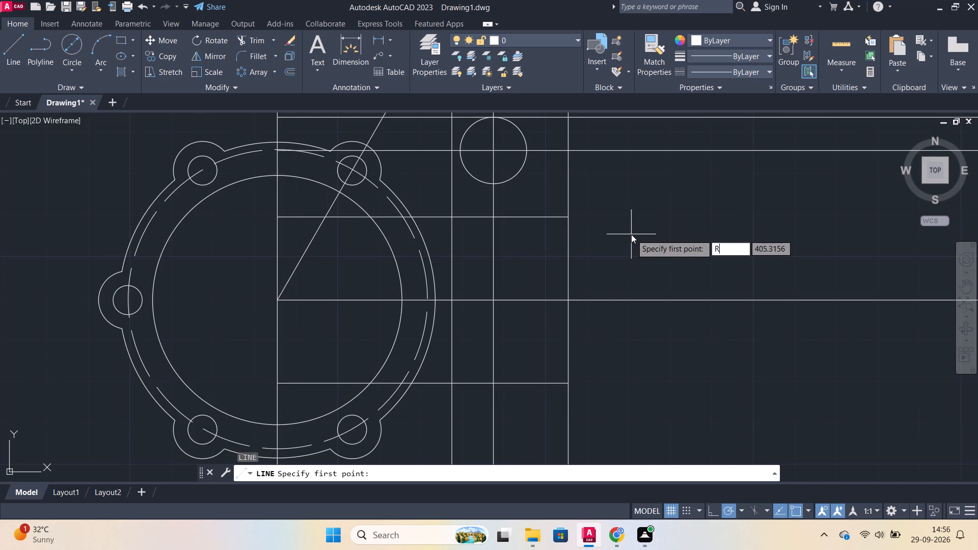
key(BackSpace)
text(TAN)
key(Return)
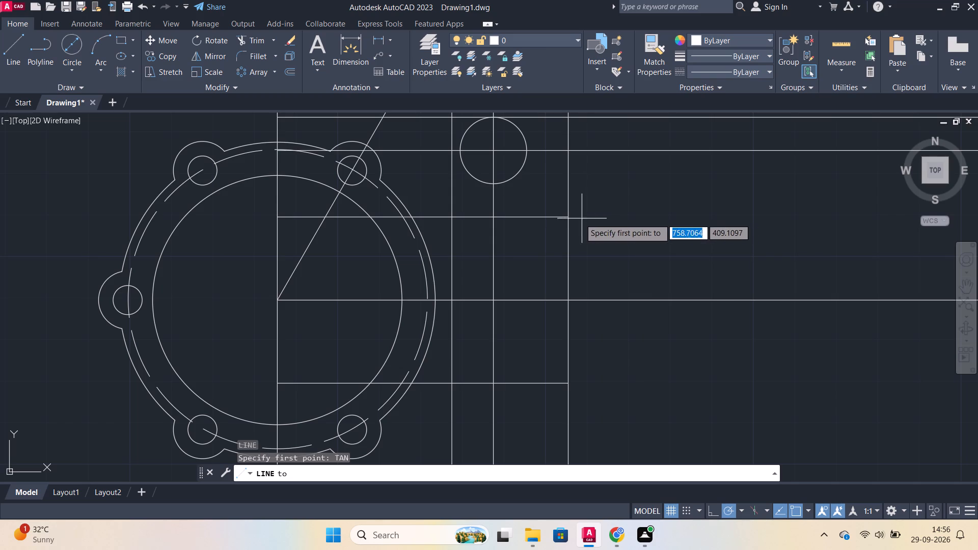
click(515, 127)
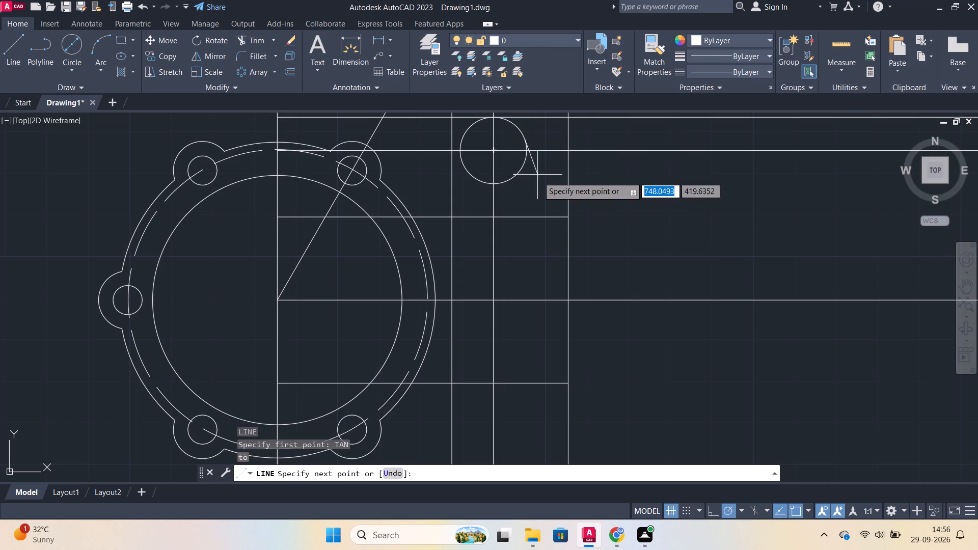
scroll(566, 220, up, 2)
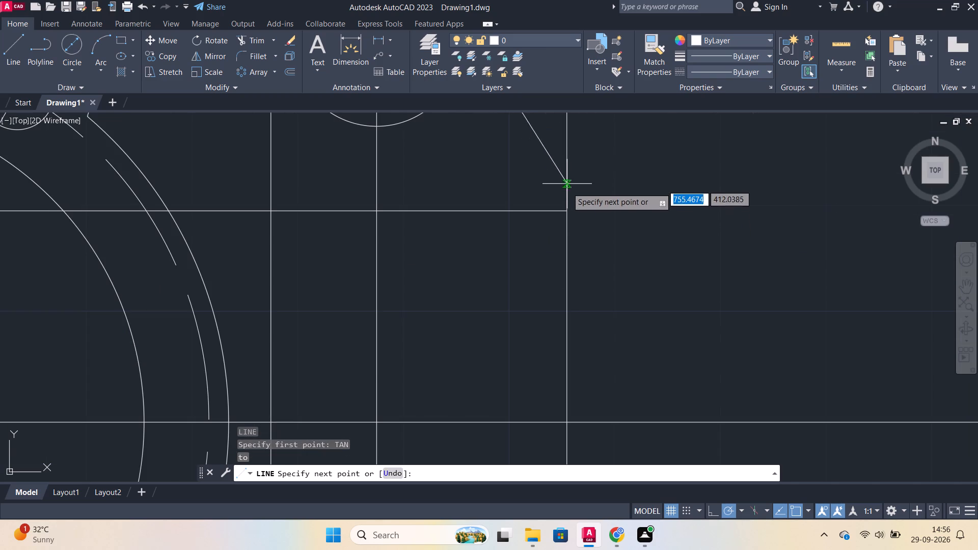
click(568, 212)
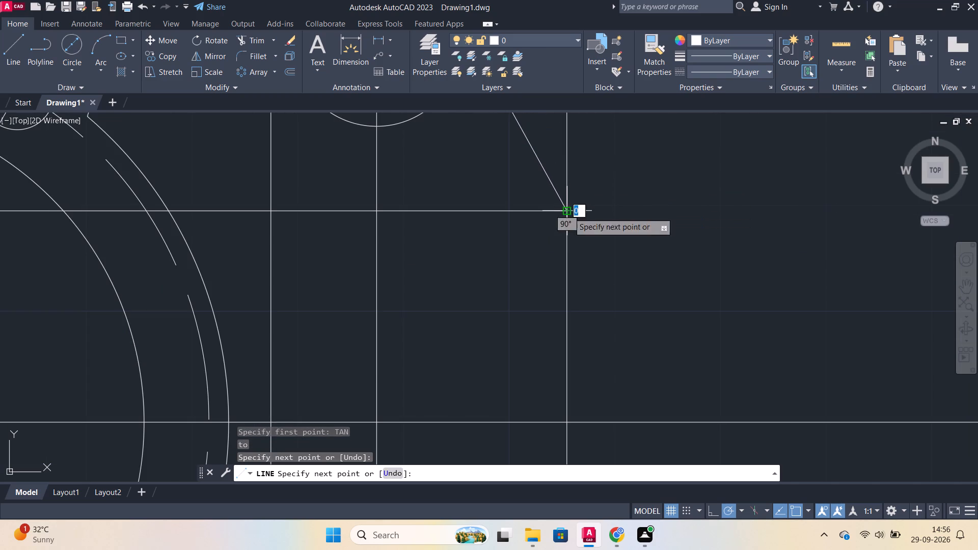
scroll(635, 196, down, 2)
scroll(713, 200, down, 1)
middle_drag(709, 199, 679, 219)
key(Escape)
Mirror the circle and its tangent line about the long horizontal centre line, keeping the source objects.
click(590, 193)
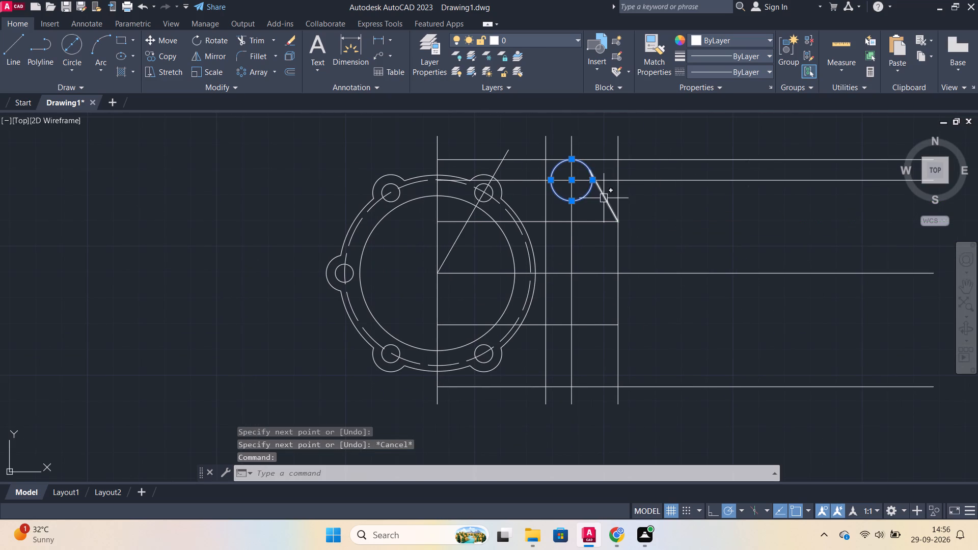
click(605, 200)
text(MI)
key(Return)
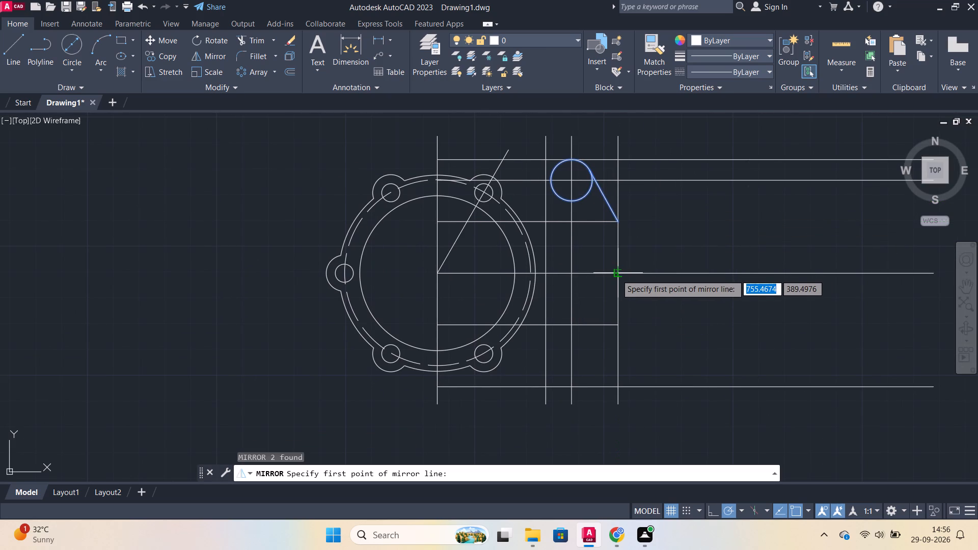
scroll(620, 273, up, 2)
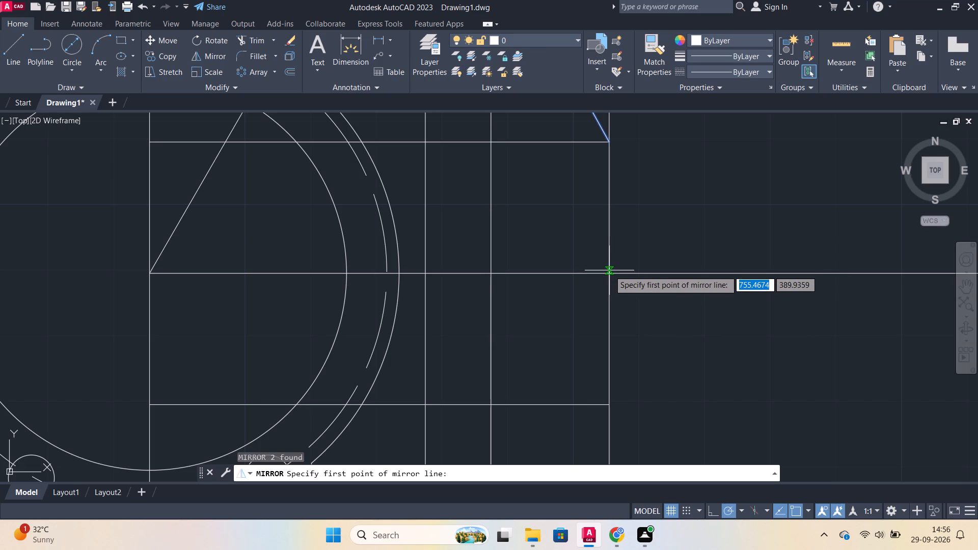
click(609, 274)
scroll(648, 271, down, 1)
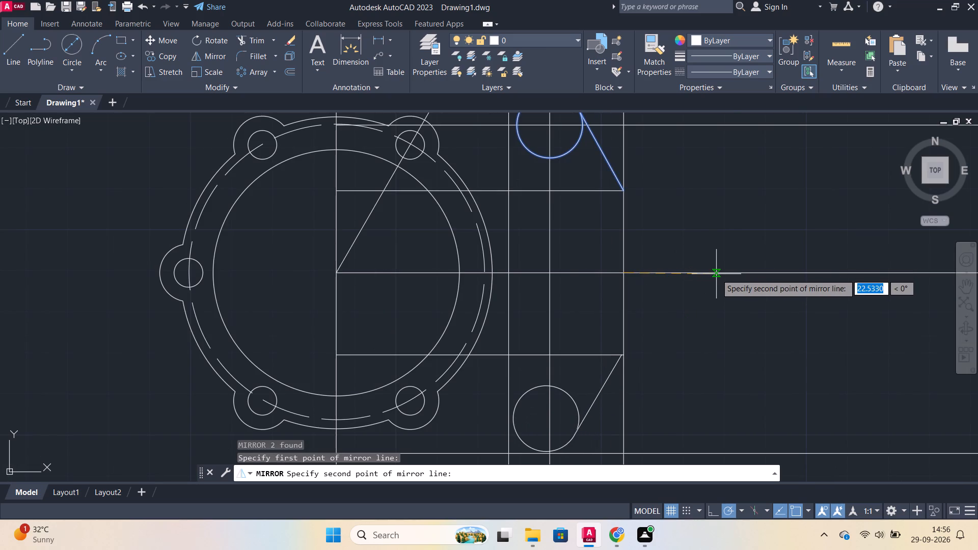
scroll(779, 274, down, 3)
middle_drag(729, 287, 573, 303)
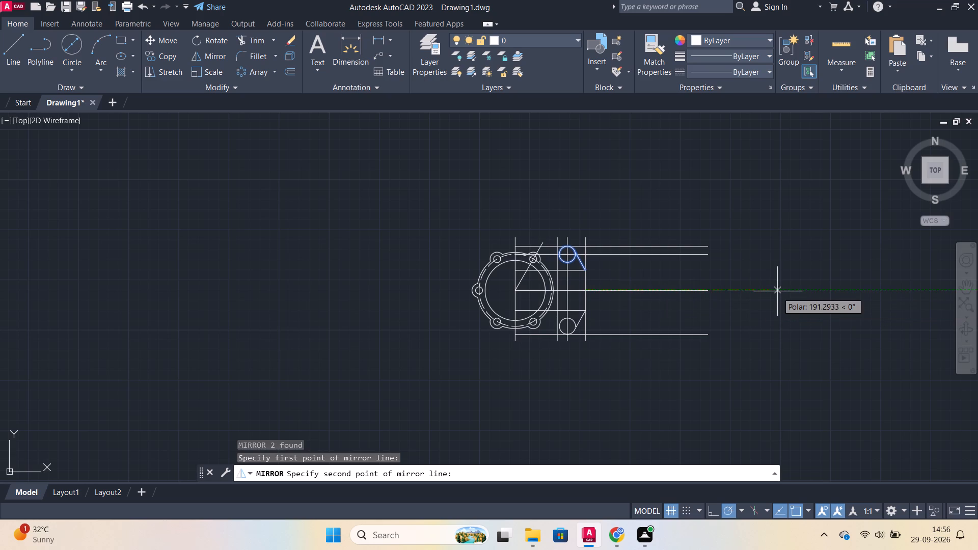
click(777, 291)
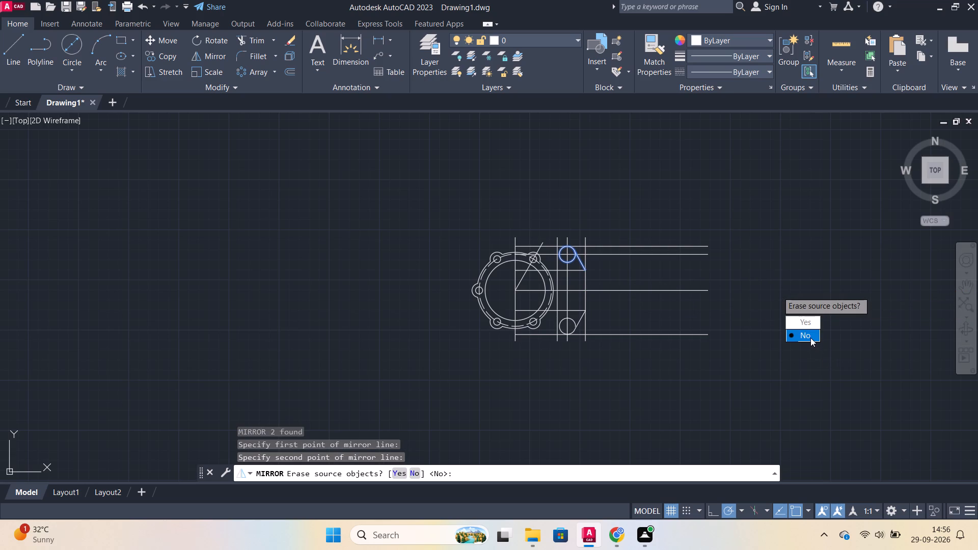
drag(810, 338, 777, 291)
Draw a line tangent to both the bottom of the mirrored lower circle and the ring's outer arc near its lowest point.
scroll(553, 304, up, 2)
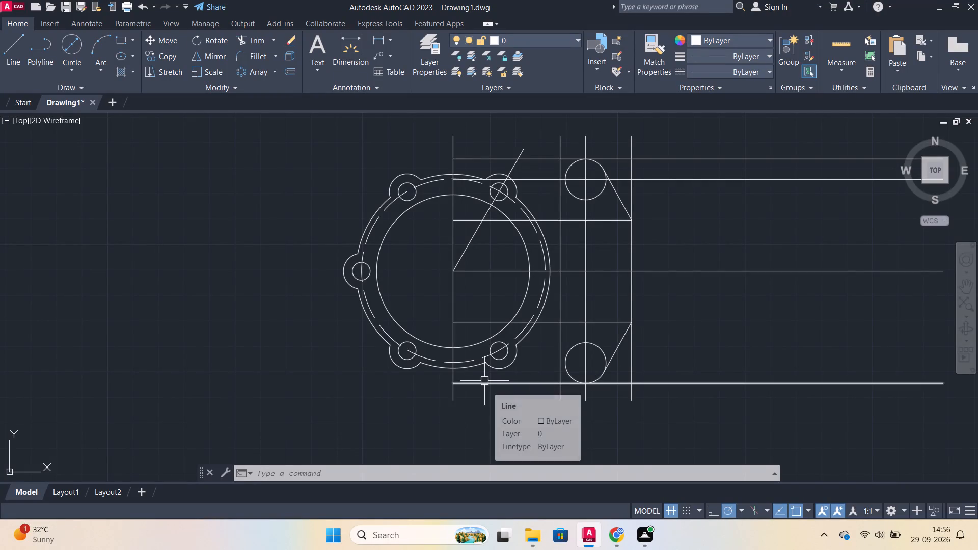
scroll(454, 403, up, 1)
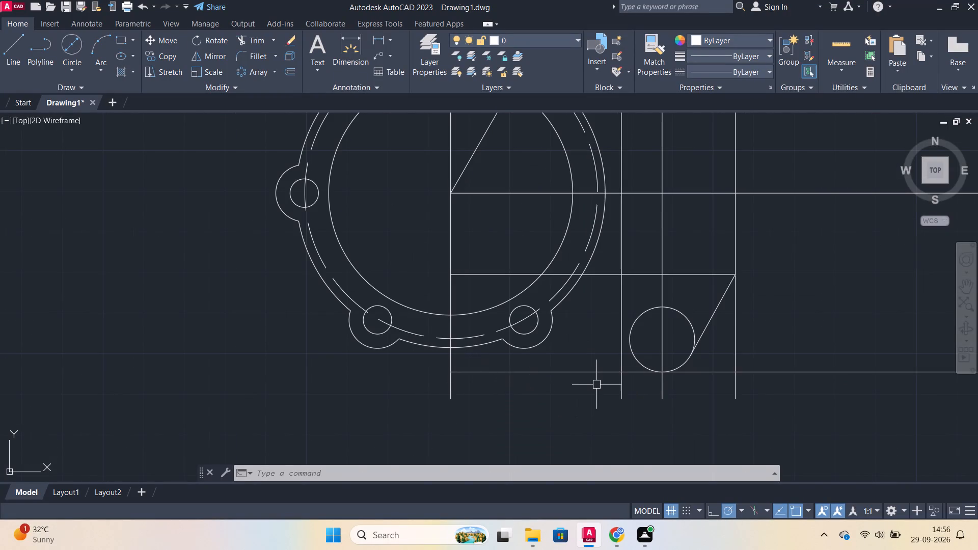
key(l)
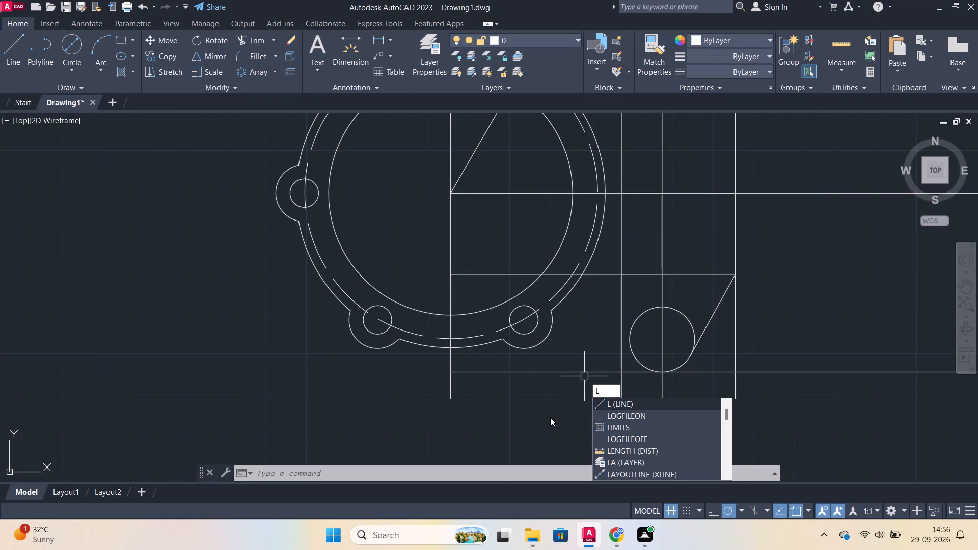
key(Return)
text(TAN)
key(Return)
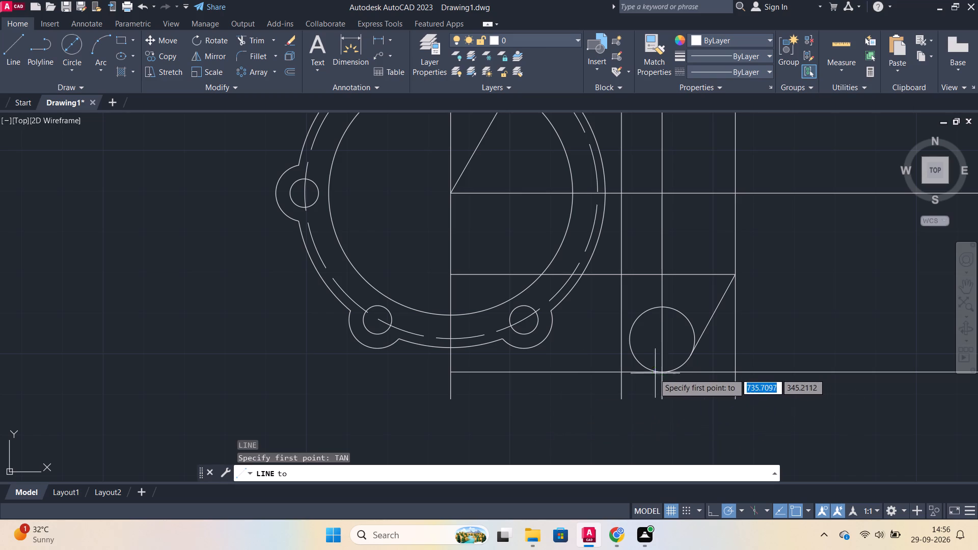
click(644, 368)
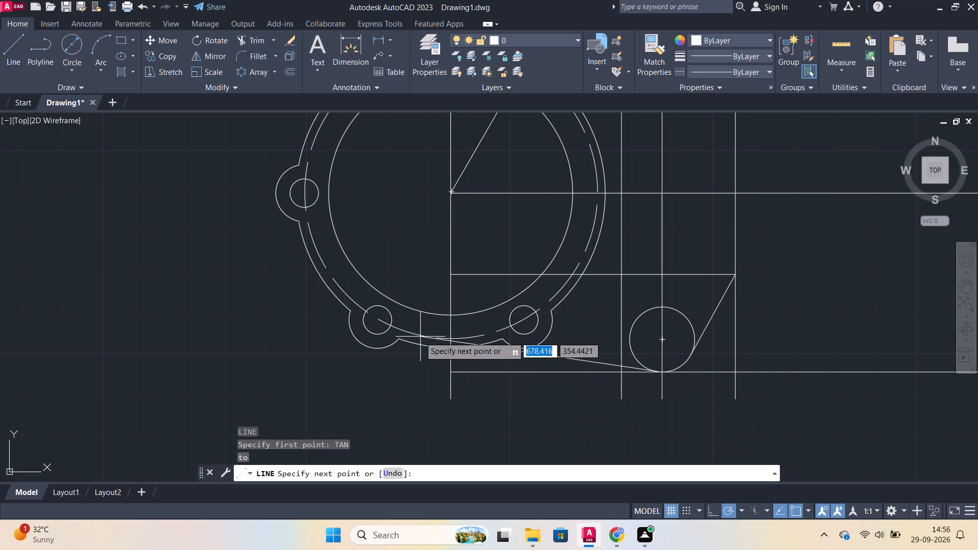
scroll(402, 346, up, 2)
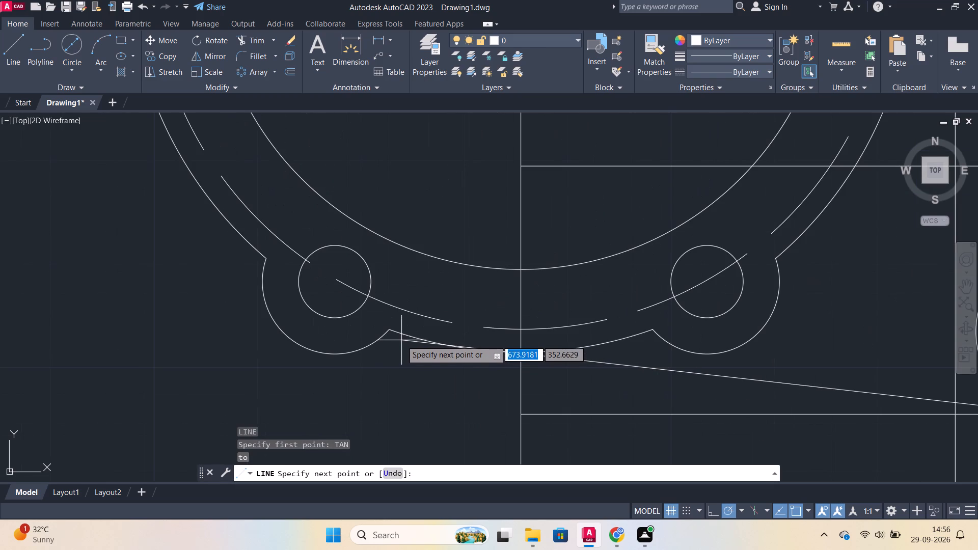
text(TZ)
key(BackSpace)
text(AN)
key(Return)
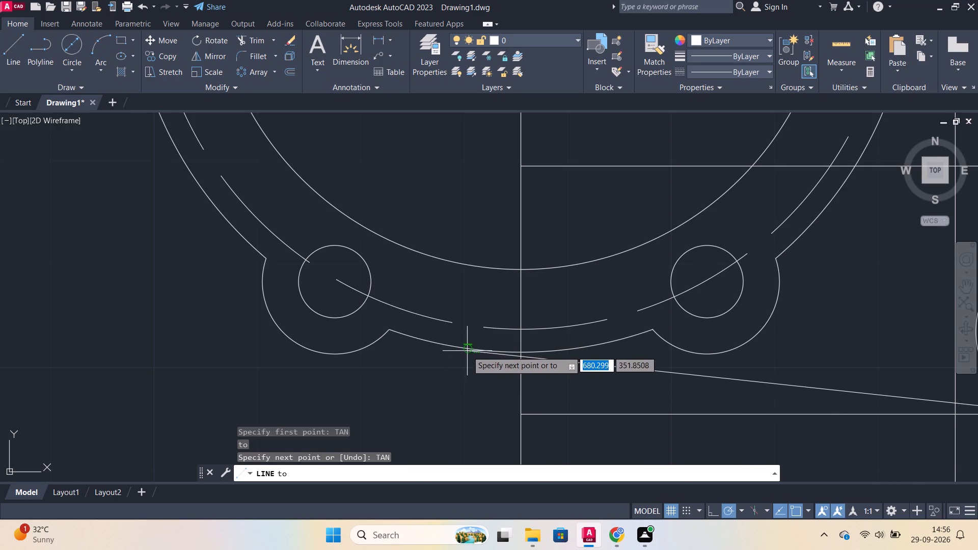
click(467, 351)
scroll(512, 393, down, 2)
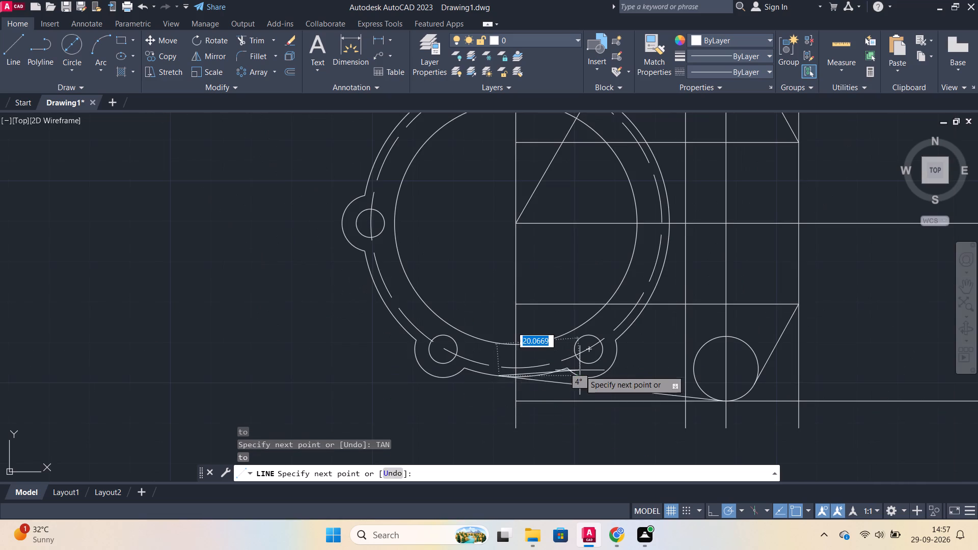
key(Escape)
Trim the lower circle down to the rounded corner arc between its two tangent lines.
scroll(589, 369, down, 1)
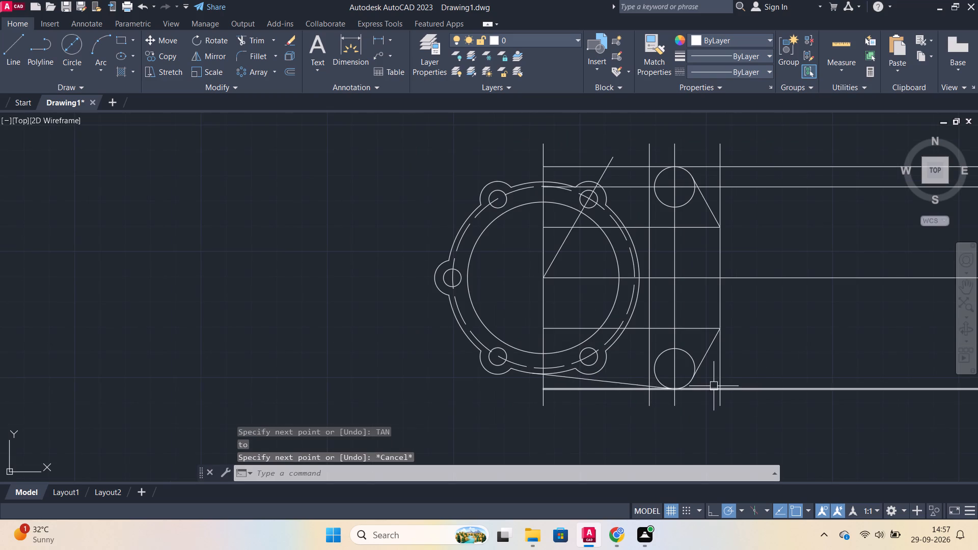
text(TR)
key(Return)
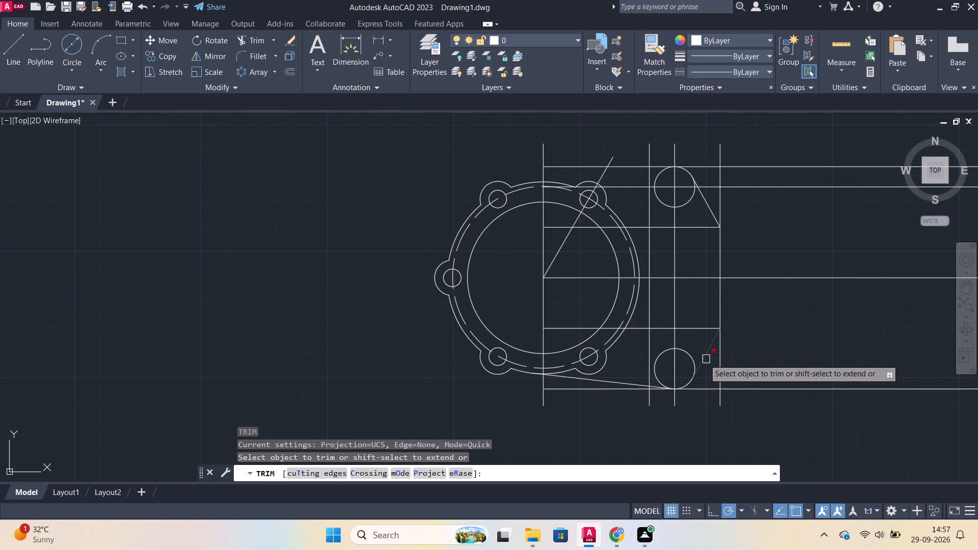
click(691, 359)
click(663, 357)
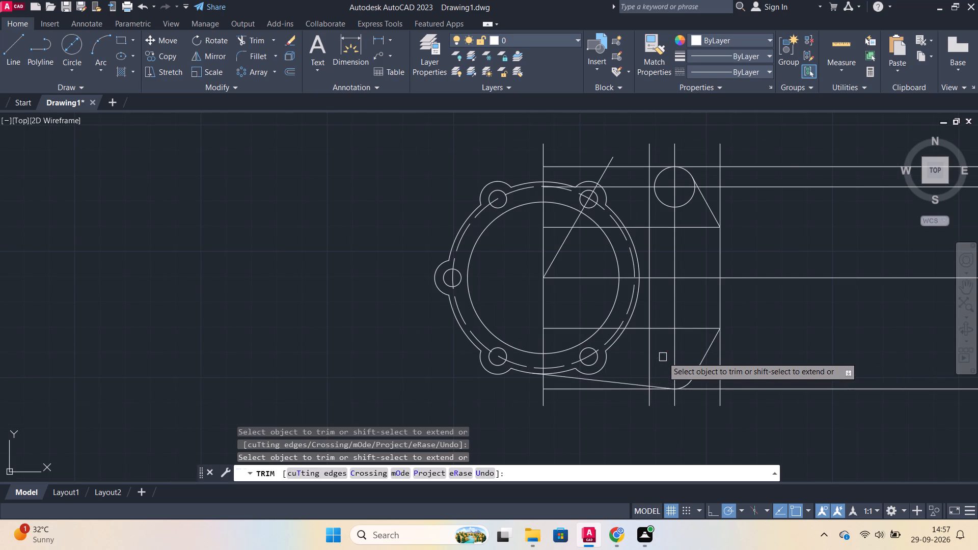
Trim away the lowest horizontal line between the ring's vertical centre line and the outermost vertical line.
scroll(670, 398, up, 2)
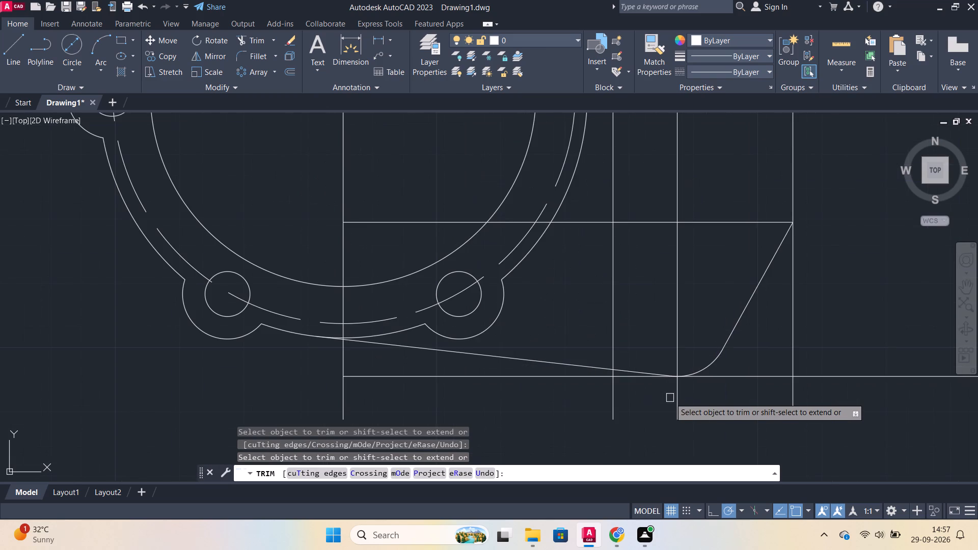
click(717, 378)
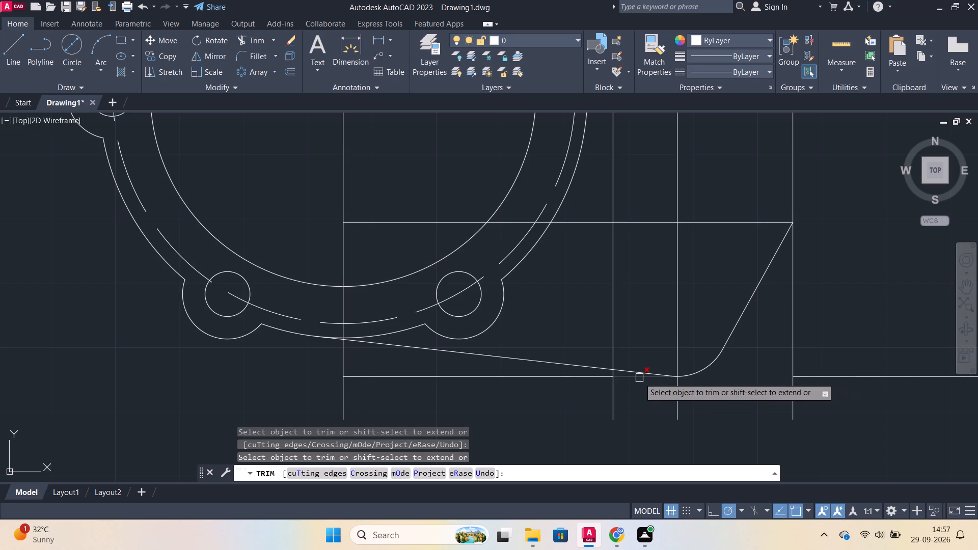
click(639, 378)
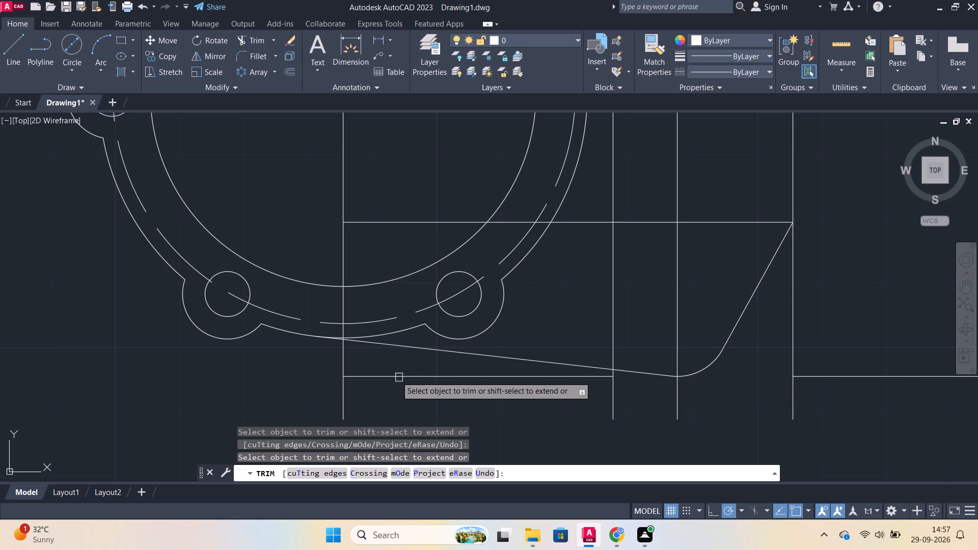
click(391, 376)
scroll(723, 376, down, 1)
scroll(787, 305, down, 1)
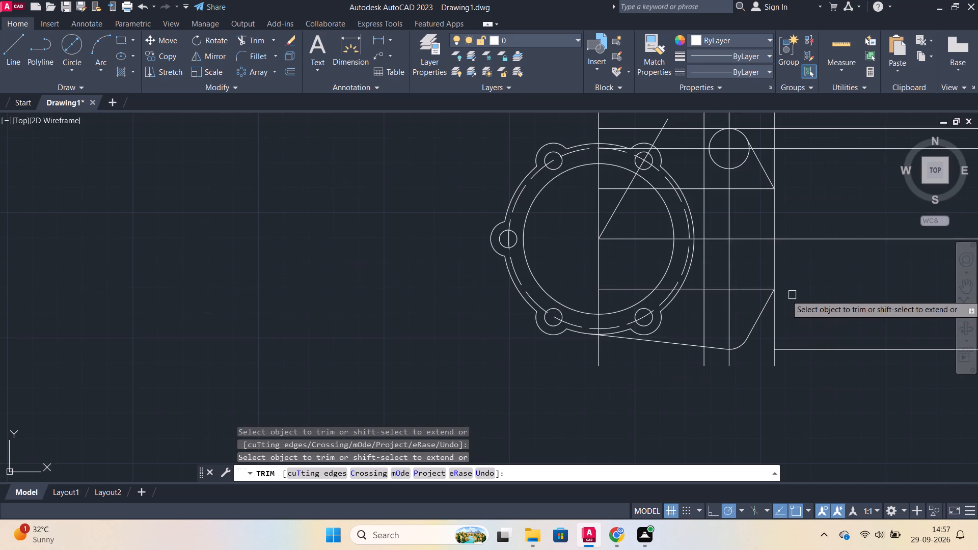
Draw a line tangent to both the top of the upper circle and the ring's outer arc near its highest point.
middle_drag(794, 295, 621, 439)
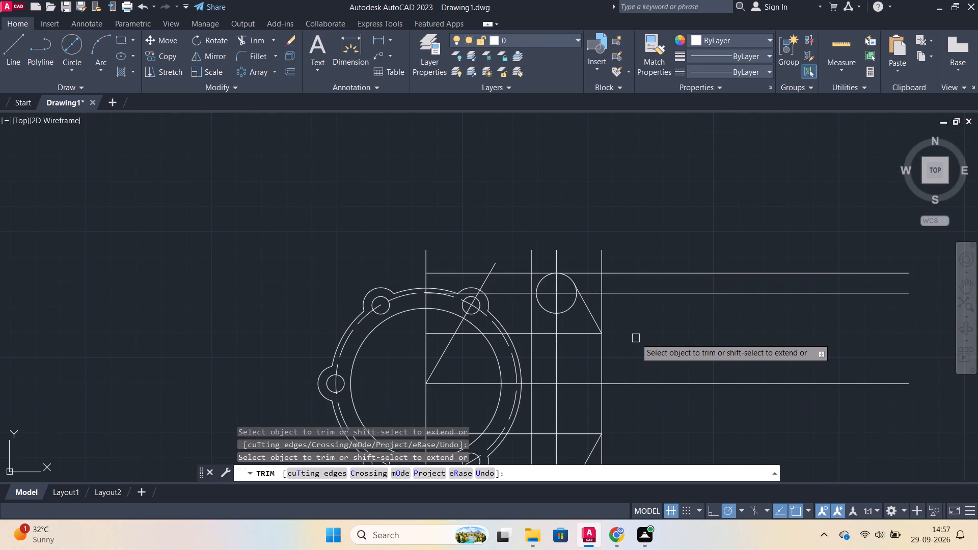
key(Escape)
key(l)
key(Return)
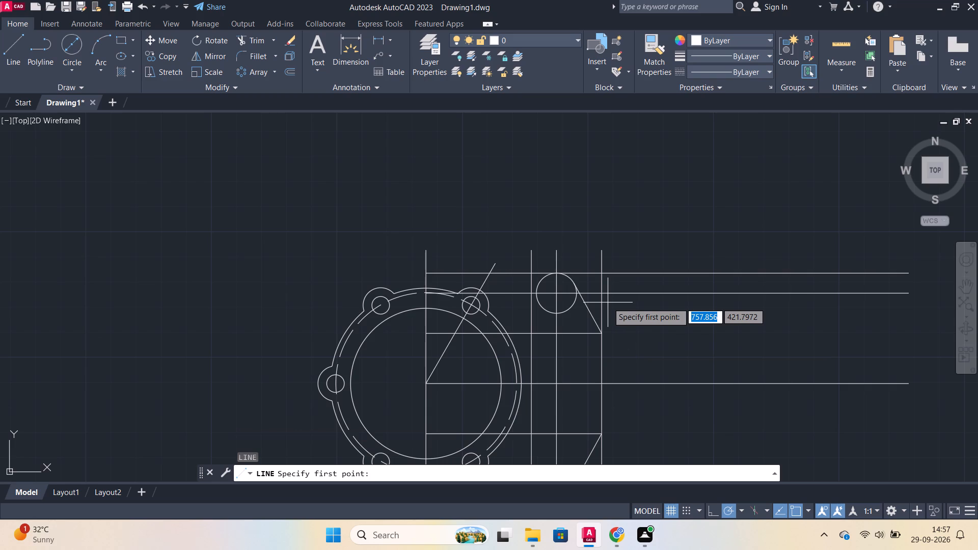
text(TAN)
key(Return)
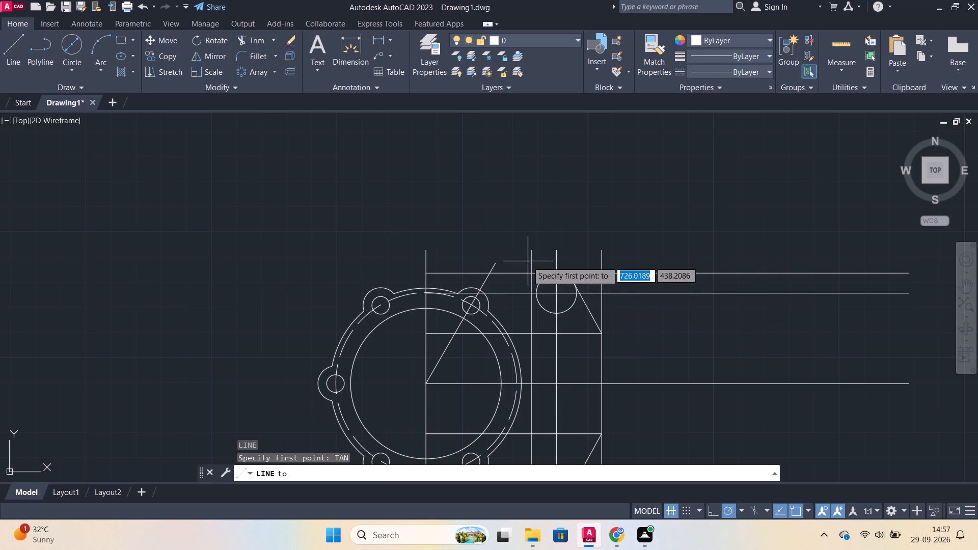
scroll(523, 260, up, 2)
click(569, 302)
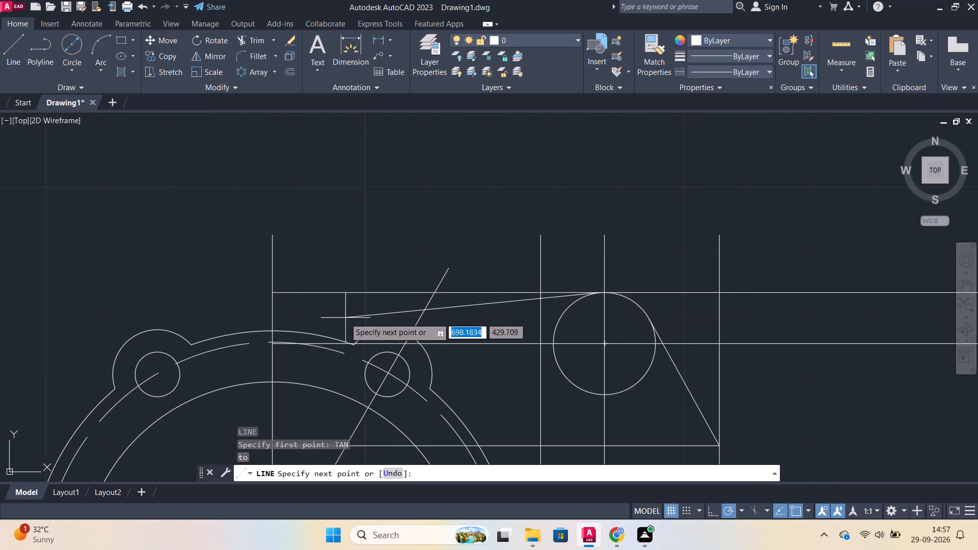
text(TAN)
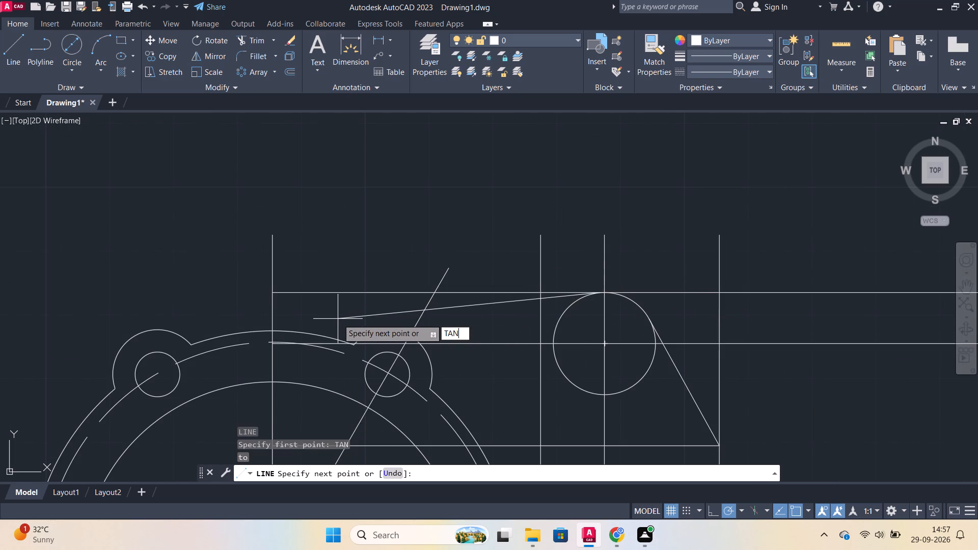
key(Return)
scroll(393, 338, down, 2)
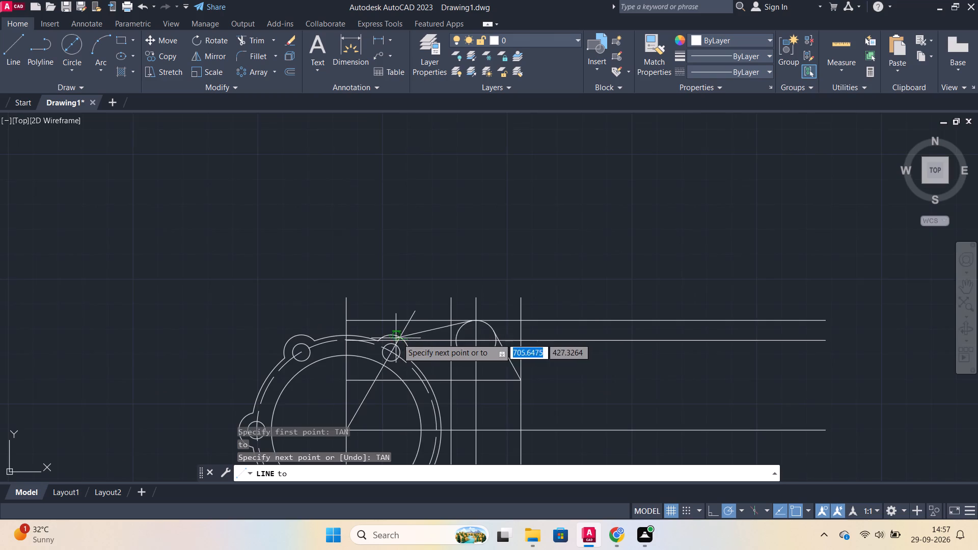
scroll(398, 338, down, 1)
middle_drag(411, 339, 414, 284)
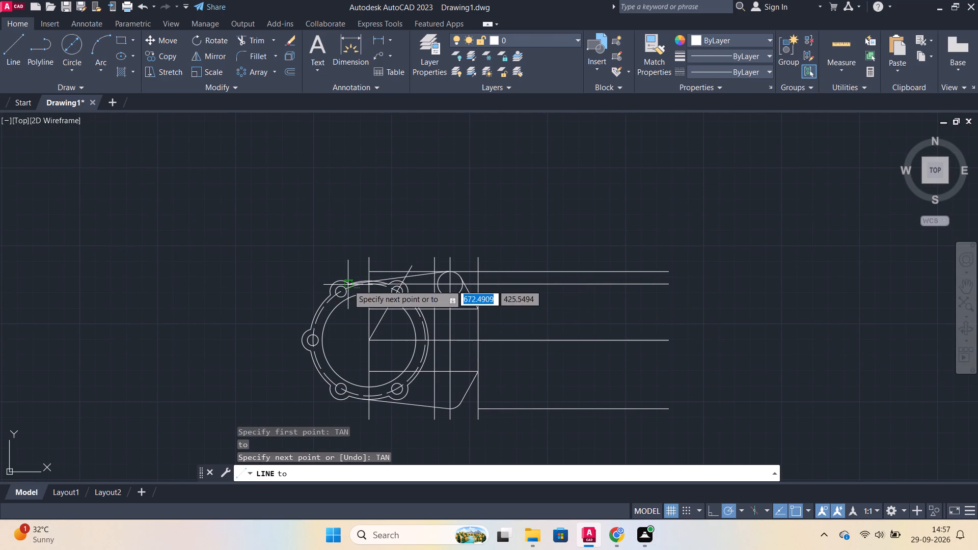
scroll(348, 285, up, 2)
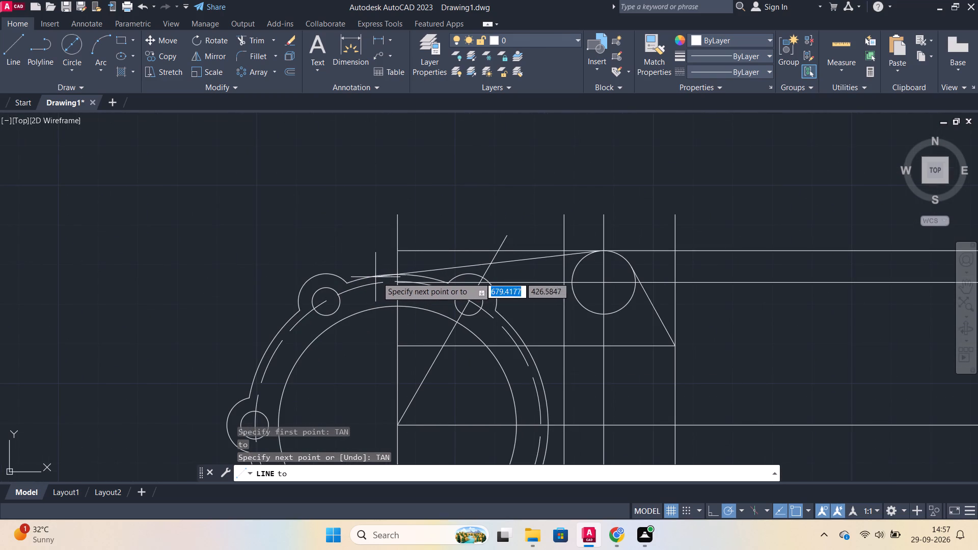
click(384, 277)
key(Escape)
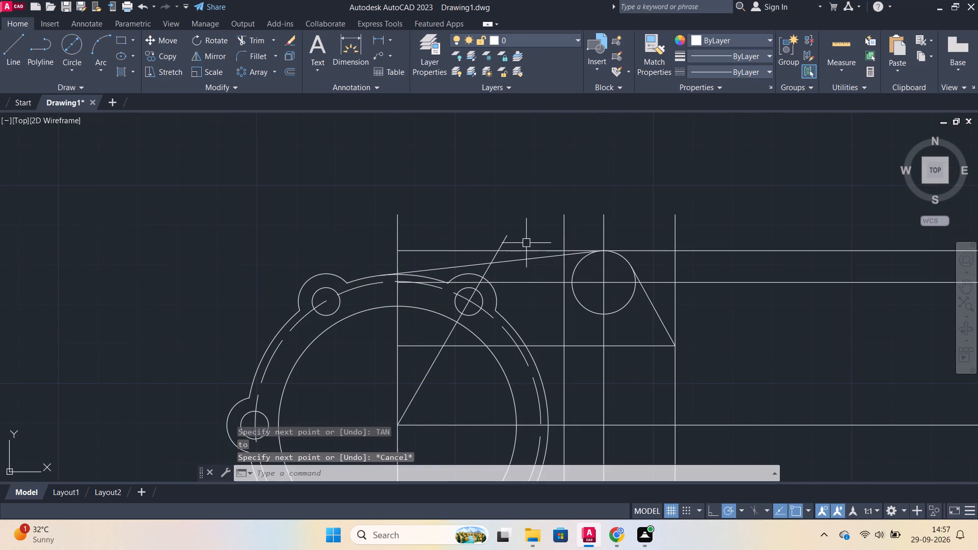
Trim the upper circle down to the rounded corner arc between its two tangent lines.
scroll(526, 243, down, 1)
scroll(566, 274, down, 1)
middle_drag(636, 314, 613, 313)
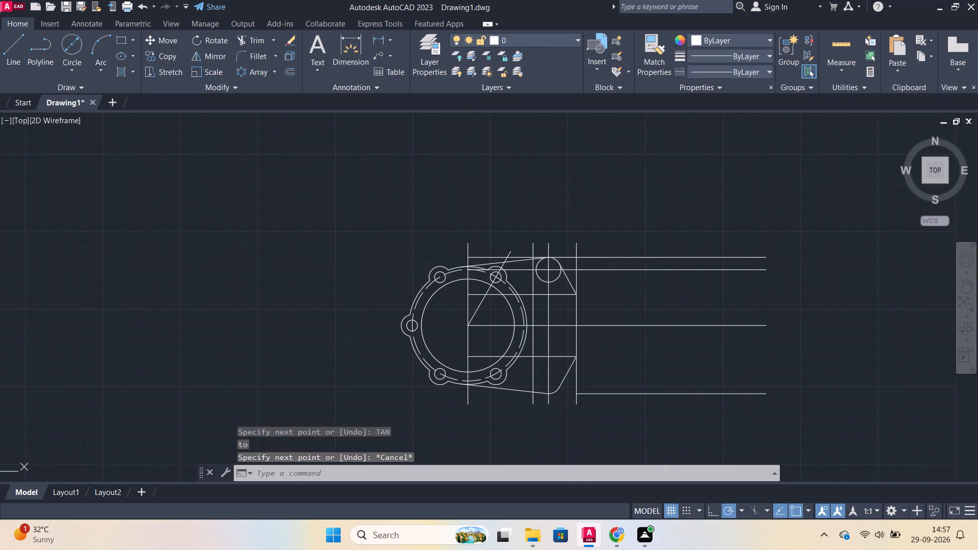
scroll(599, 287, up, 2)
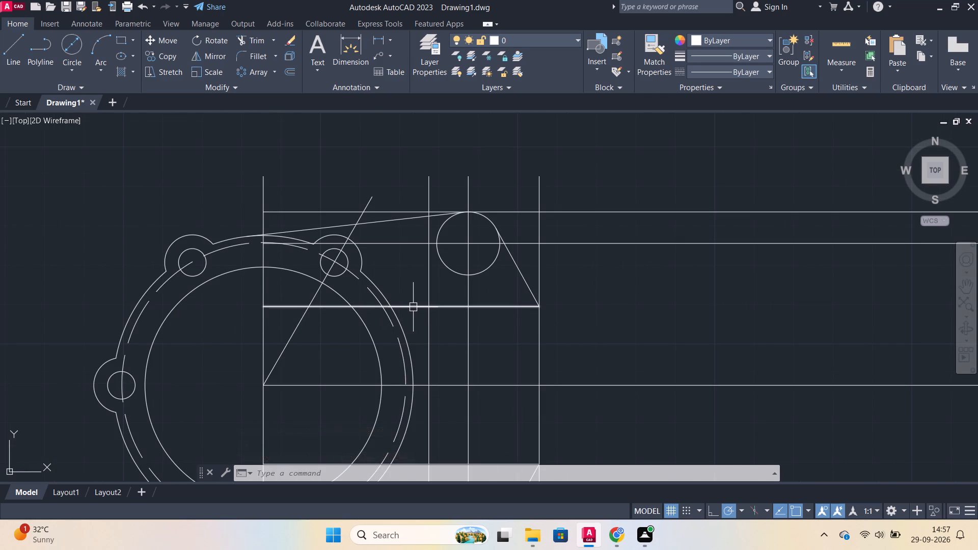
text(TR)
key(Return)
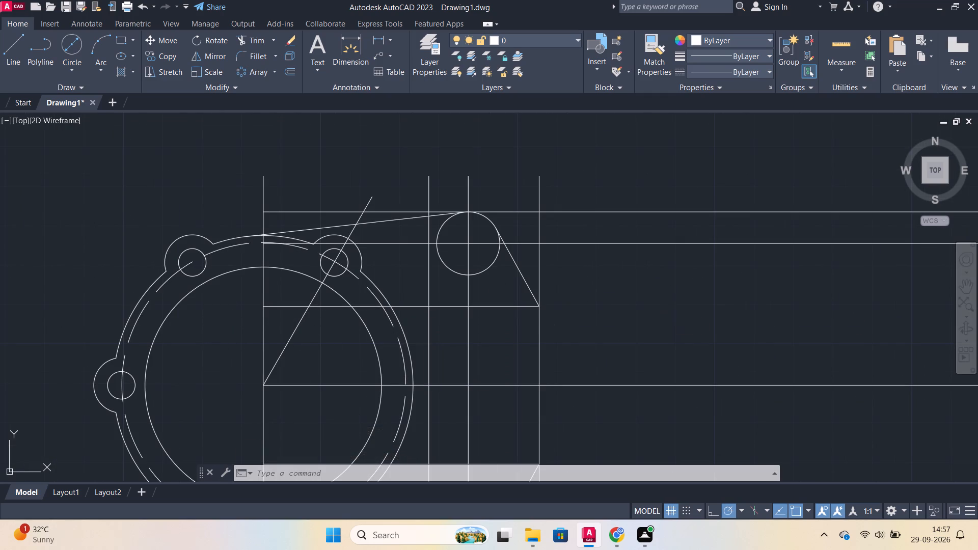
click(487, 272)
click(463, 274)
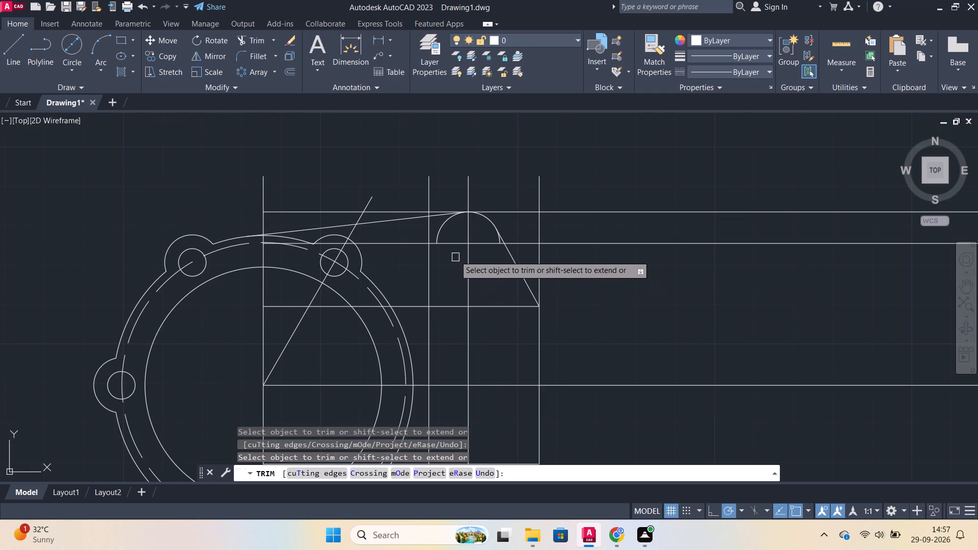
click(437, 235)
scroll(557, 333, up, 2)
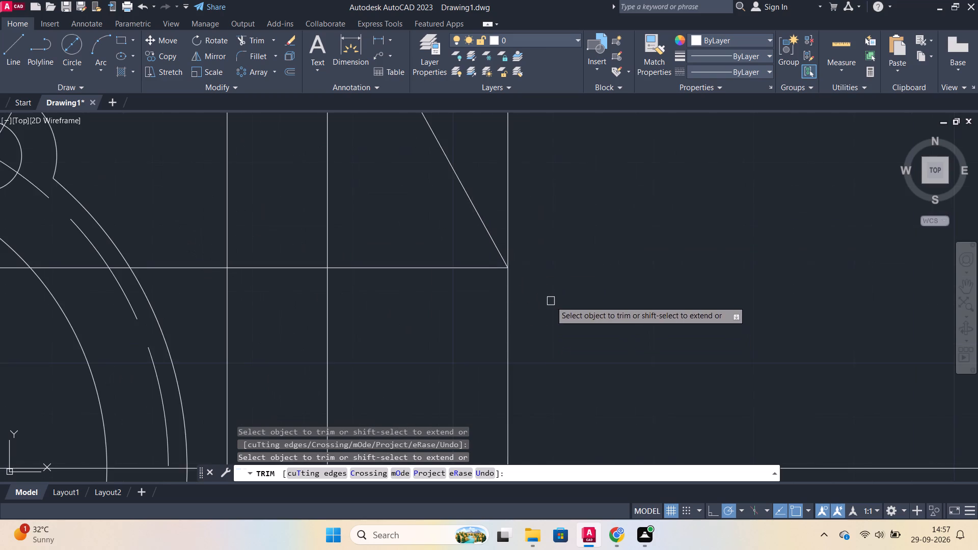
middle_drag(555, 305, 579, 460)
scroll(418, 251, up, 2)
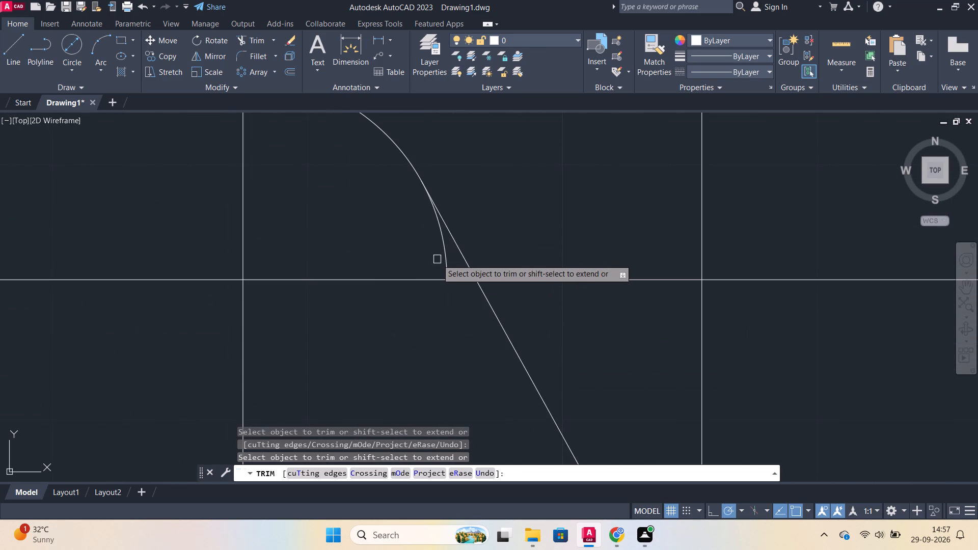
click(449, 256)
scroll(449, 256, down, 6)
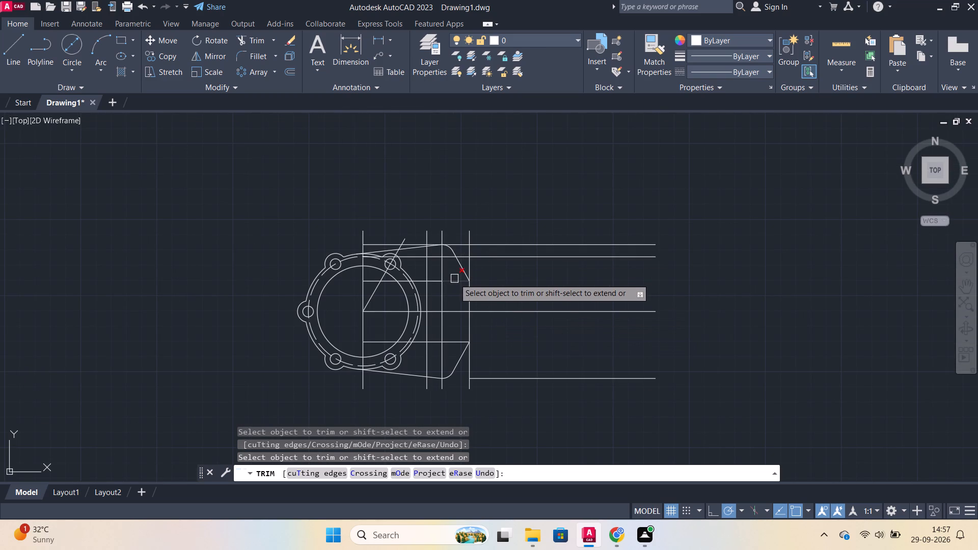
Trim the outermost vertical line above the upper sloped corner and the horizontal line segment joining that corner to the circle's vertical line.
click(454, 279)
click(471, 268)
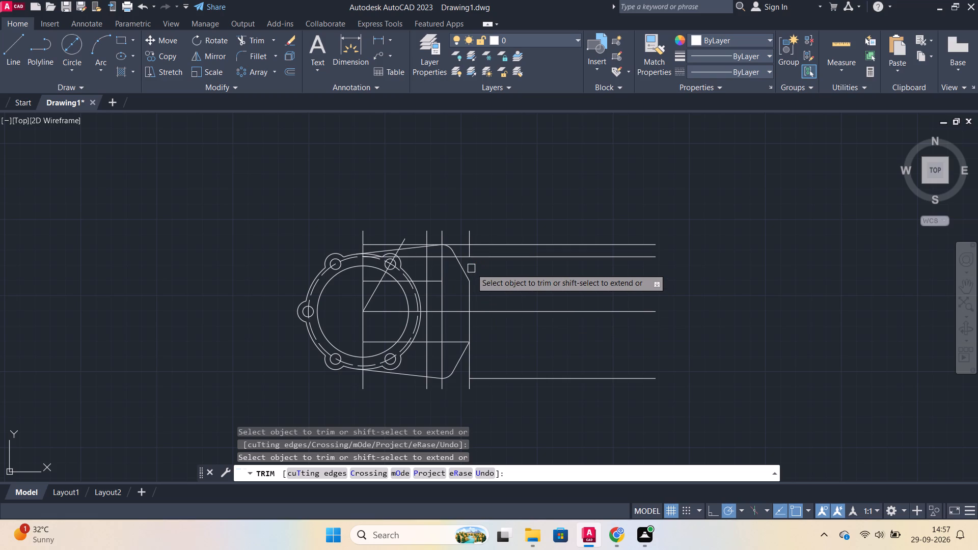
click(466, 238)
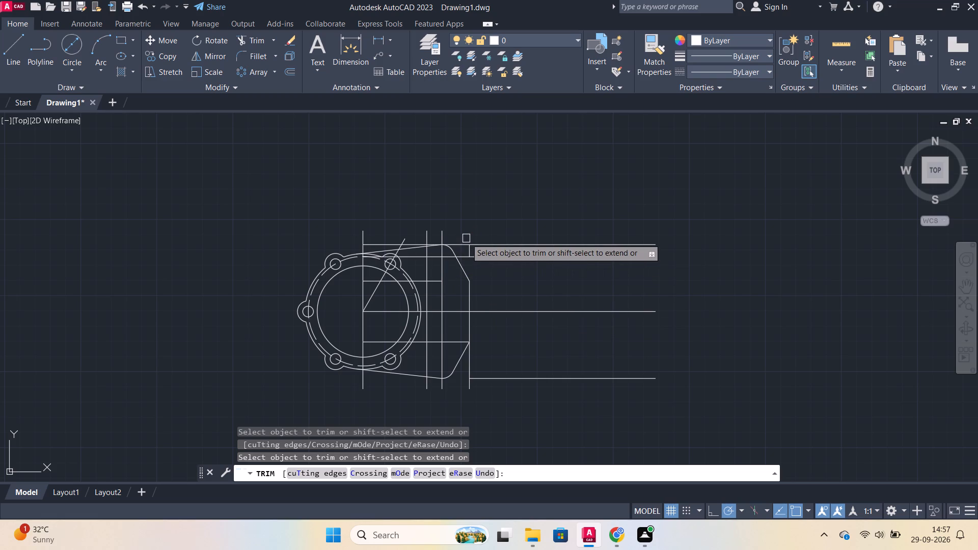
click(468, 250)
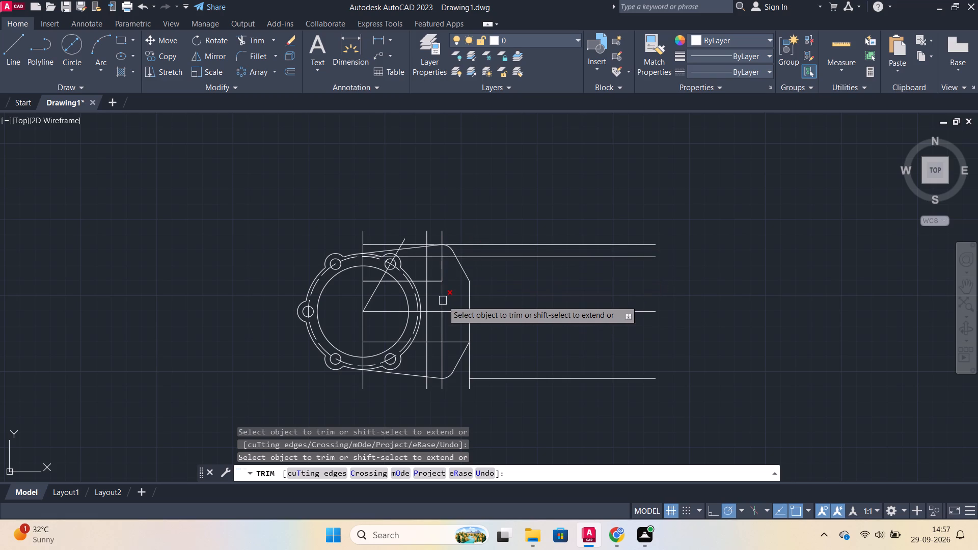
scroll(491, 282, up, 1)
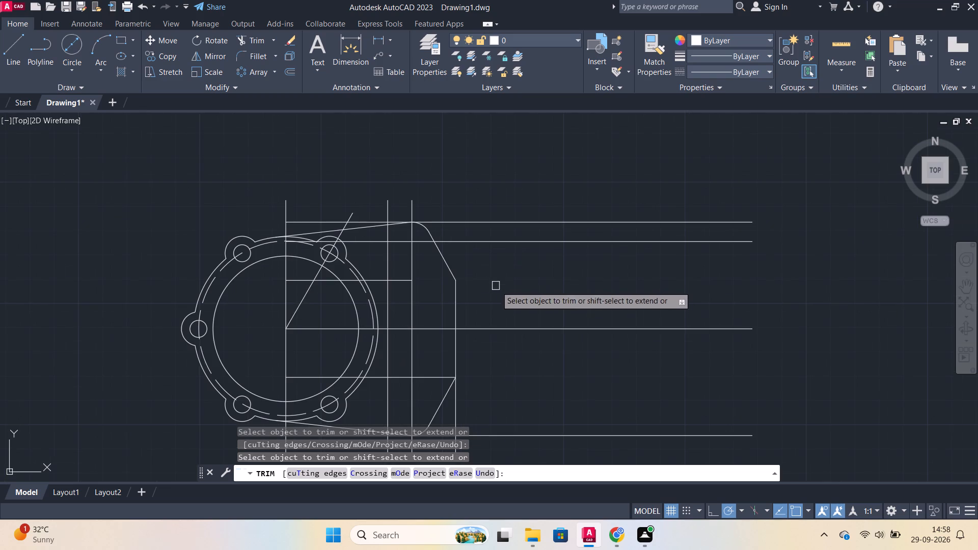
key(Escape)
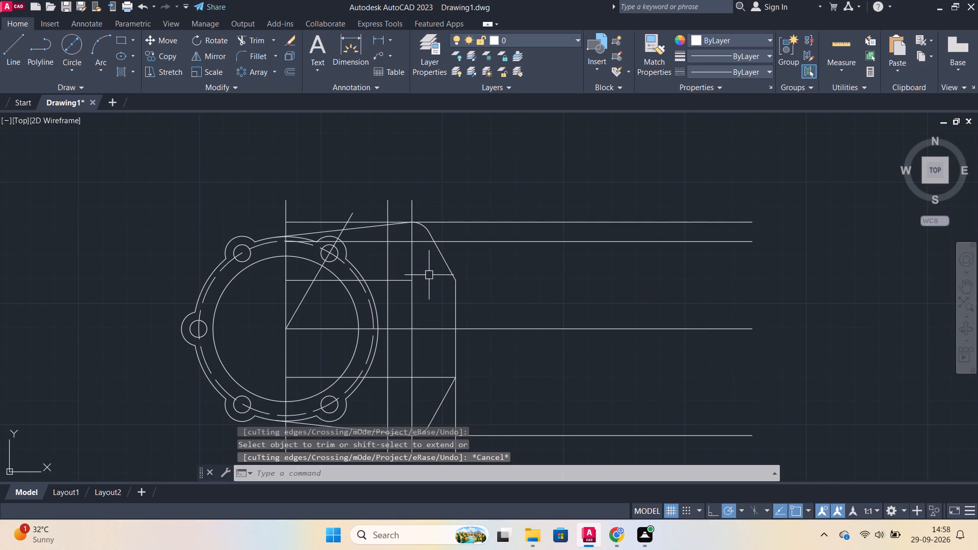
Draw a 7 mm diameter circle centred on the upper rounded corner's centre-line intersection.
key(c)
key(Return)
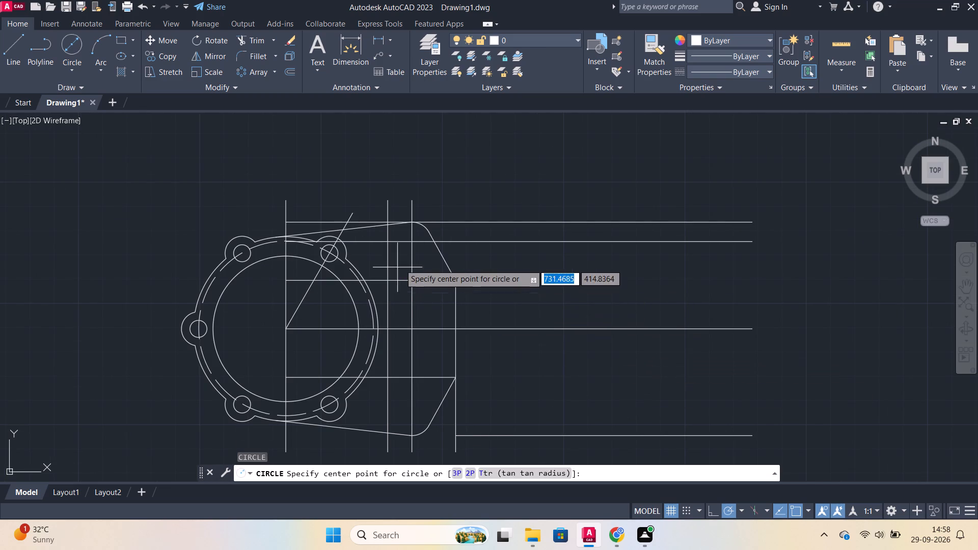
key(Return)
click(410, 243)
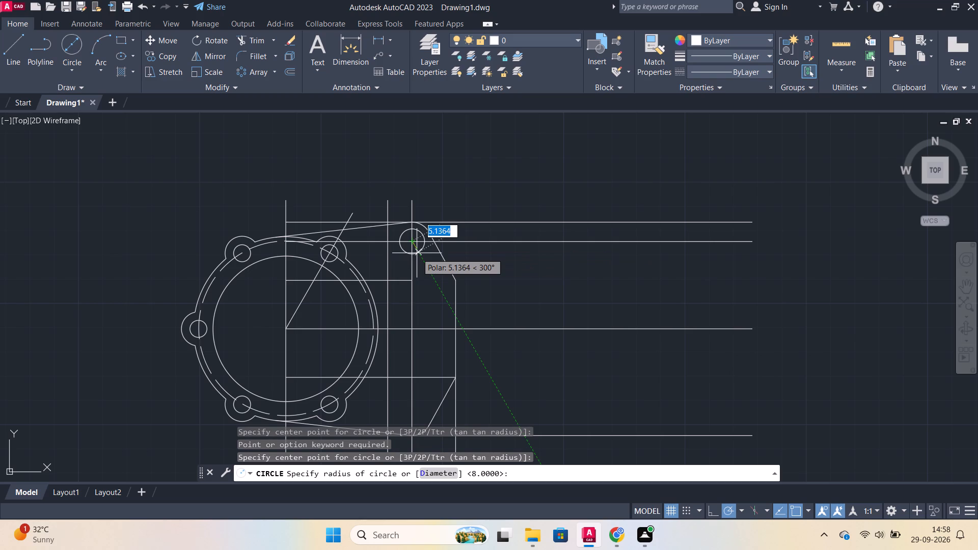
key(d)
key(Return)
key(7)
key(Return)
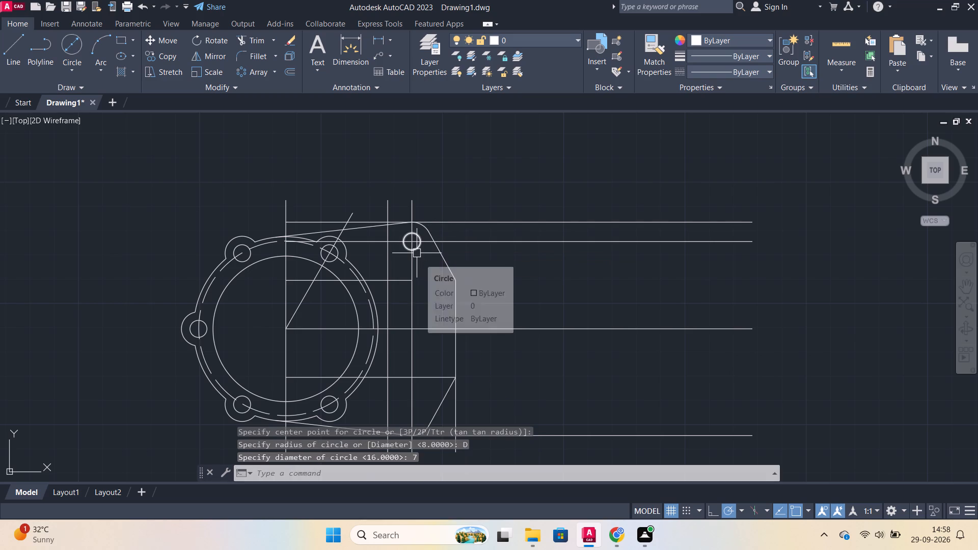
Mirror the 7 mm hole about the long horizontal centre line, keeping the source circle.
click(418, 251)
text(MI)
key(Return)
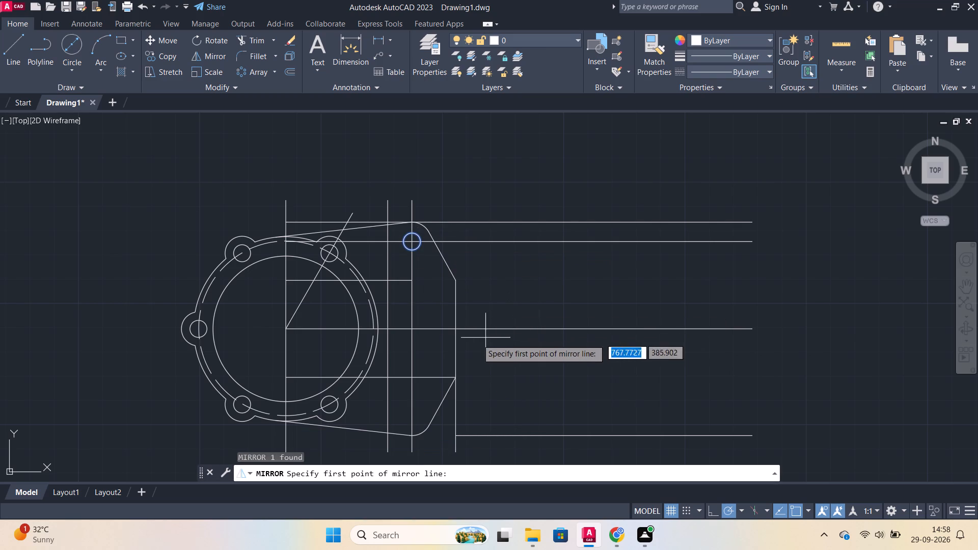
click(455, 328)
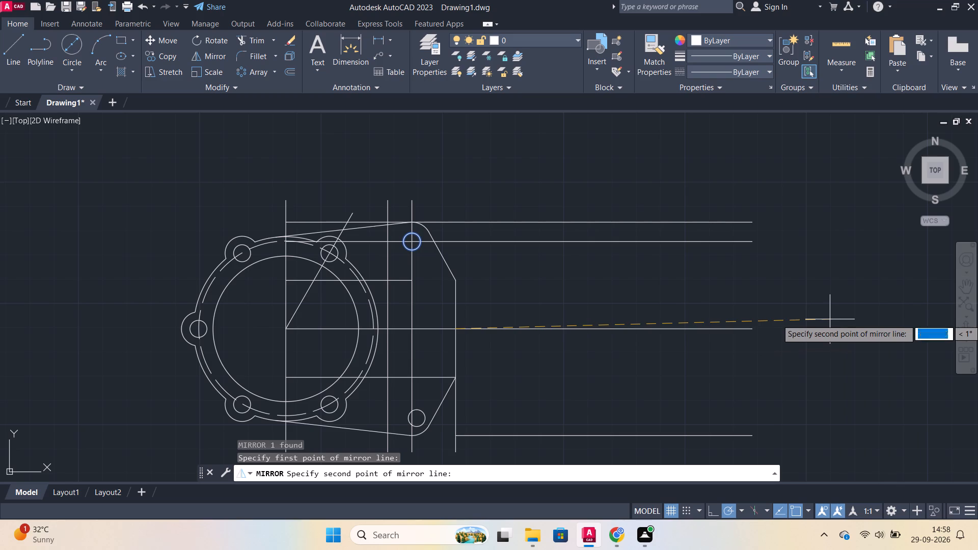
click(825, 328)
drag(851, 376, 825, 328)
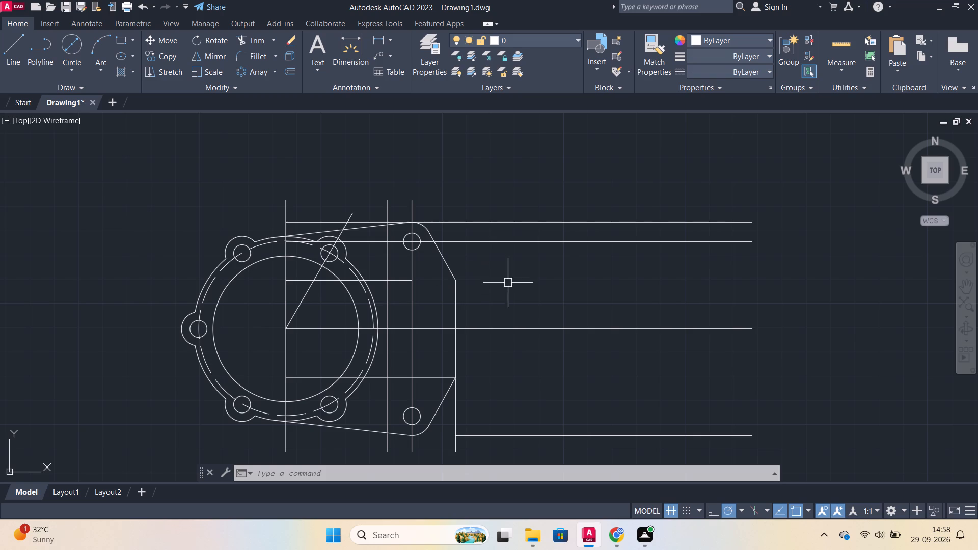
Trim the outermost vertical line beside the lower sloped edge and the topmost horizontal line between the ring's vertical centre line and the next vertical.
key(t)
key(r)
key(Return)
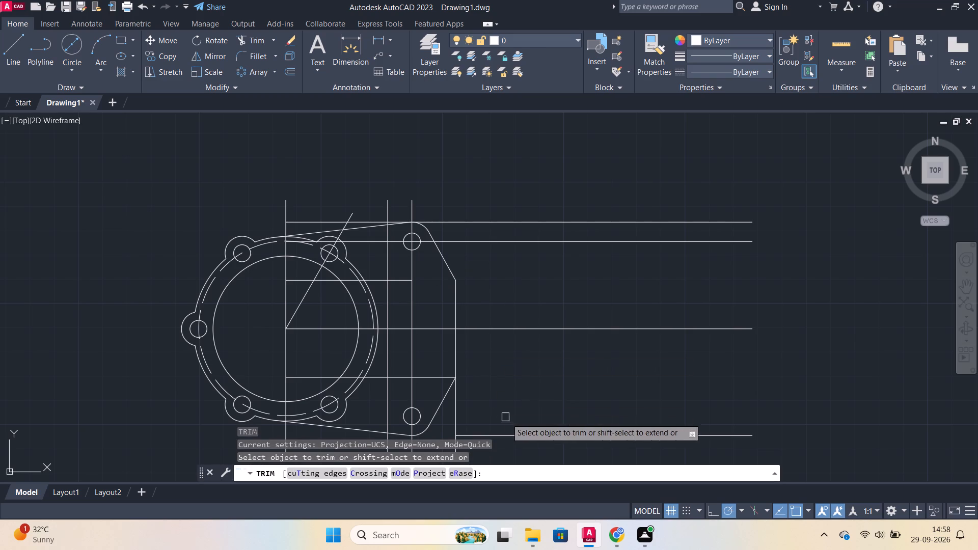
click(454, 410)
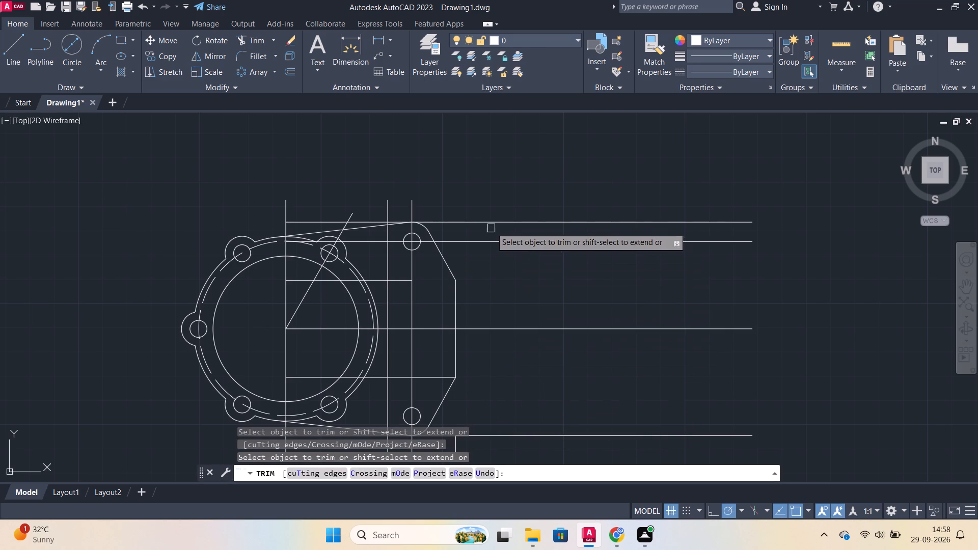
middle_drag(516, 191, 545, 163)
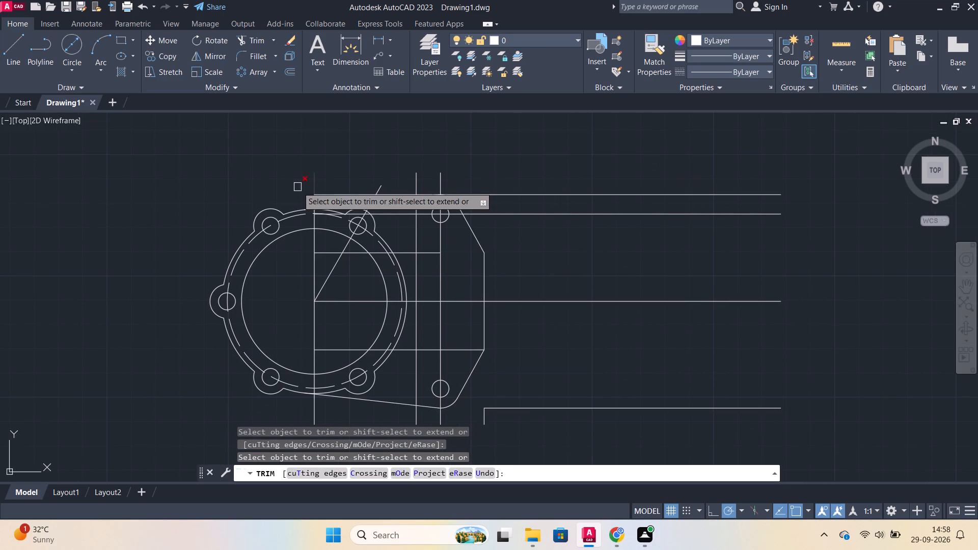
click(334, 191)
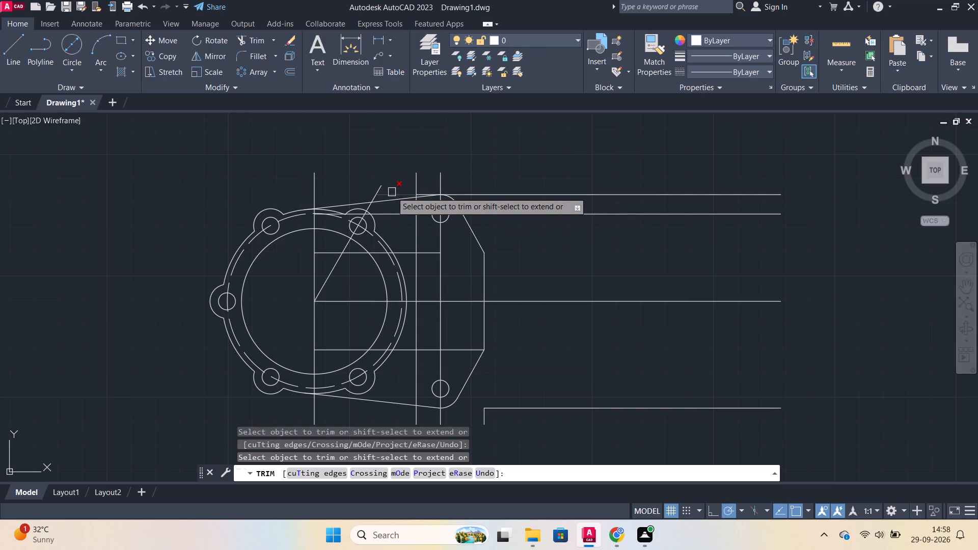
click(392, 192)
scroll(426, 185, up, 1)
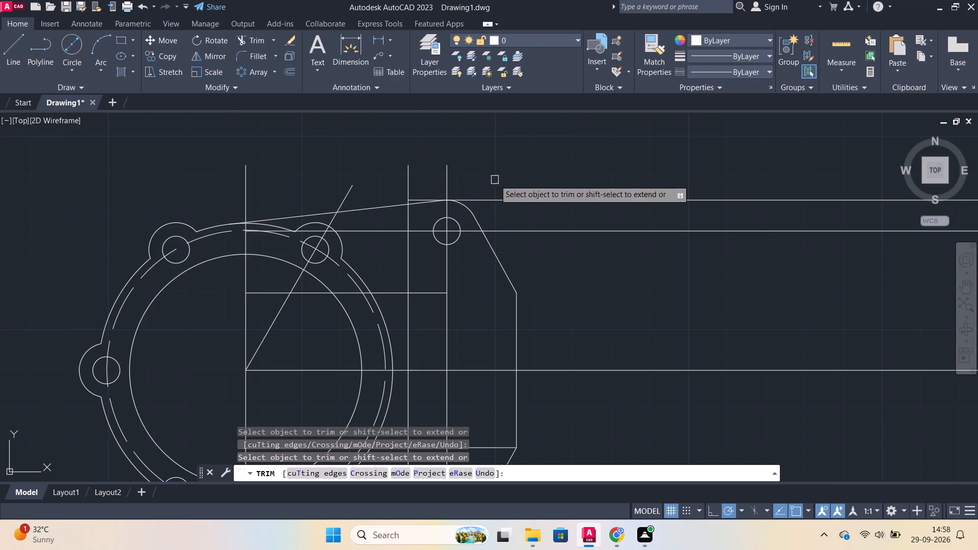
key(Escape)
Erase the topmost and bottommost horizontal construction lines and the two vertical construction lines between the ring and the outermost edge.
click(554, 204)
scroll(538, 346, down, 2)
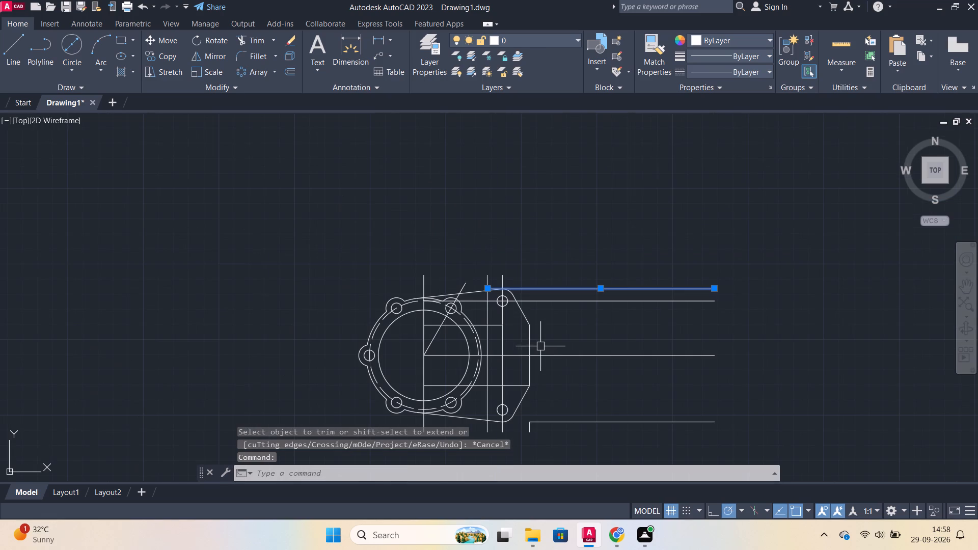
click(563, 418)
click(525, 426)
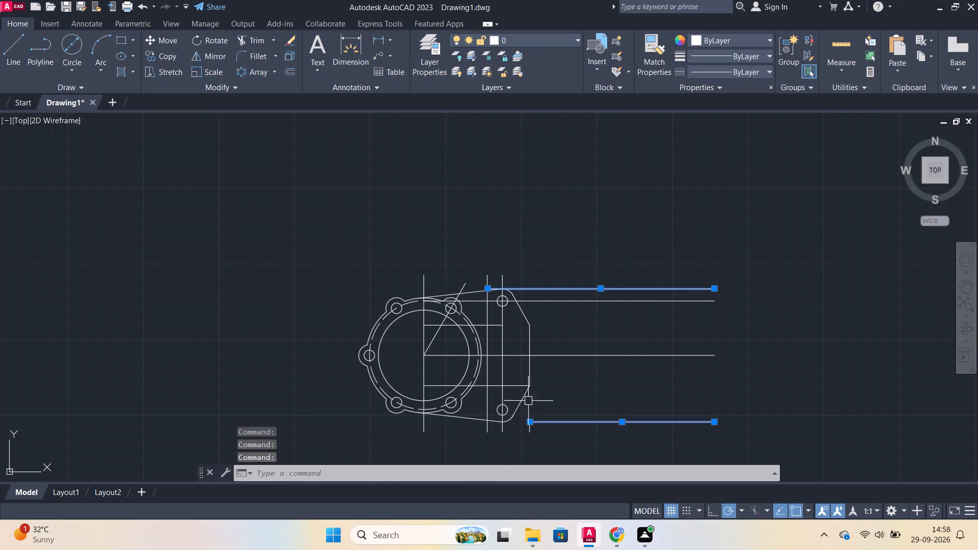
click(504, 366)
click(490, 372)
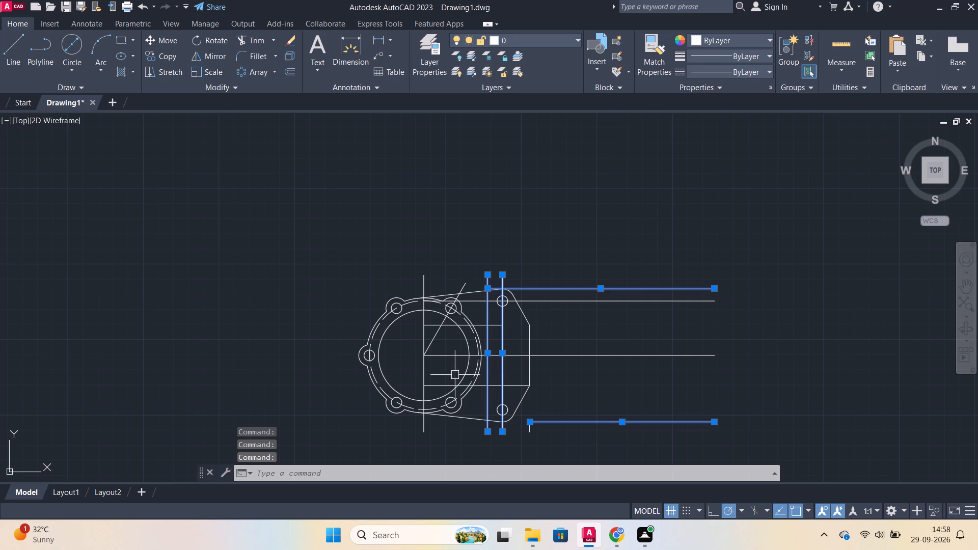
key(e)
key(Return)
Erase the horizontal construction line through the upper corner hole and the short vertical remnant below the lower sloped edge.
scroll(501, 327, up, 3)
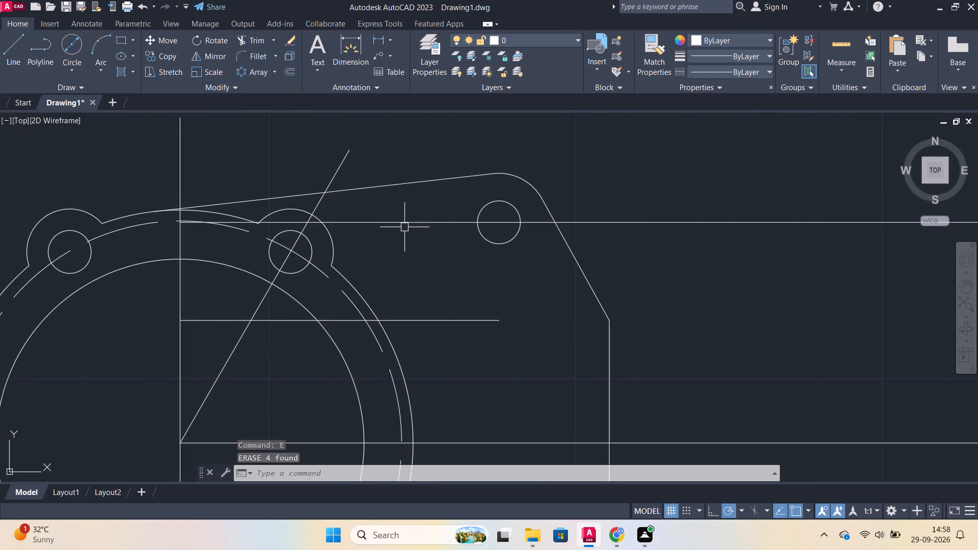
click(404, 224)
scroll(402, 227, down, 3)
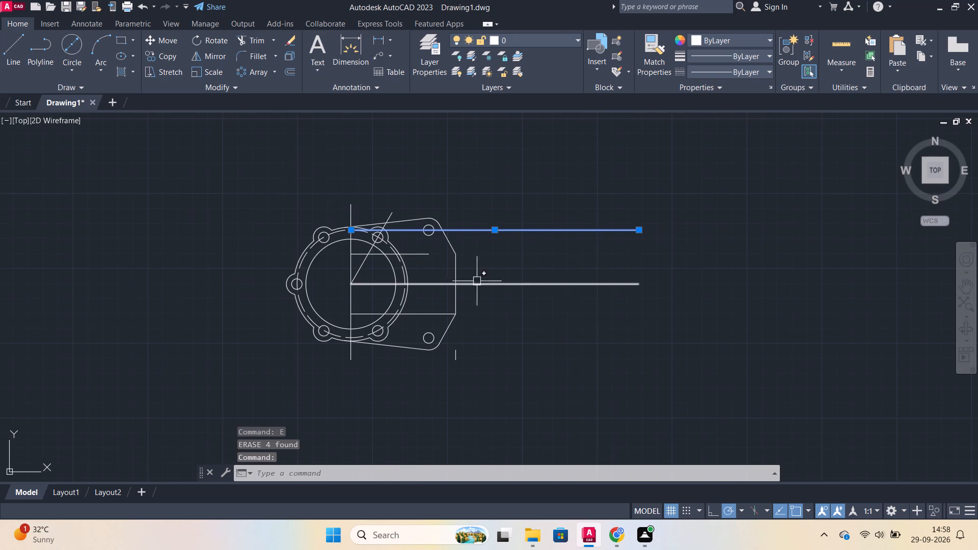
click(453, 351)
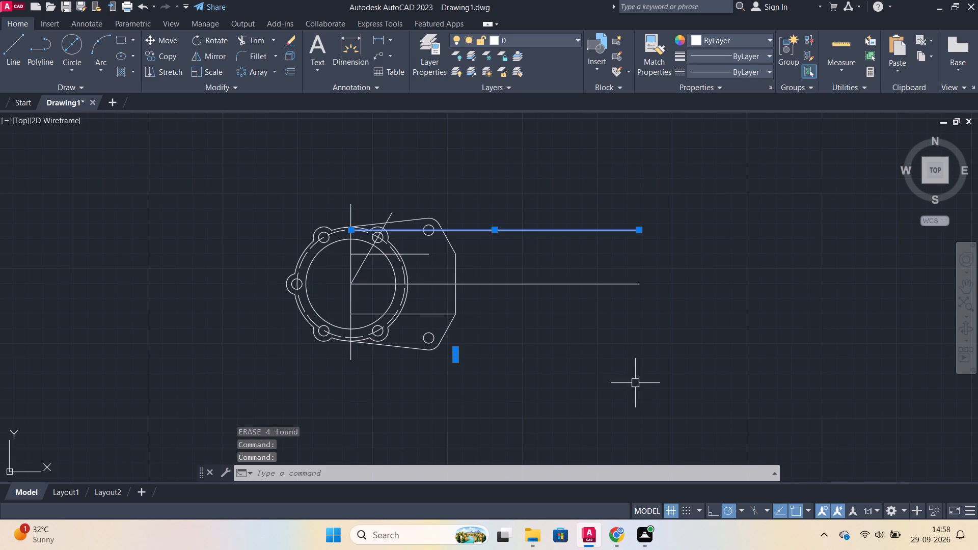
key(e)
key(Return)
Erase the two horizontal construction lines running from the ring's vertical centre line at the heights of the sloped edges' outer ends.
scroll(425, 248, up, 1)
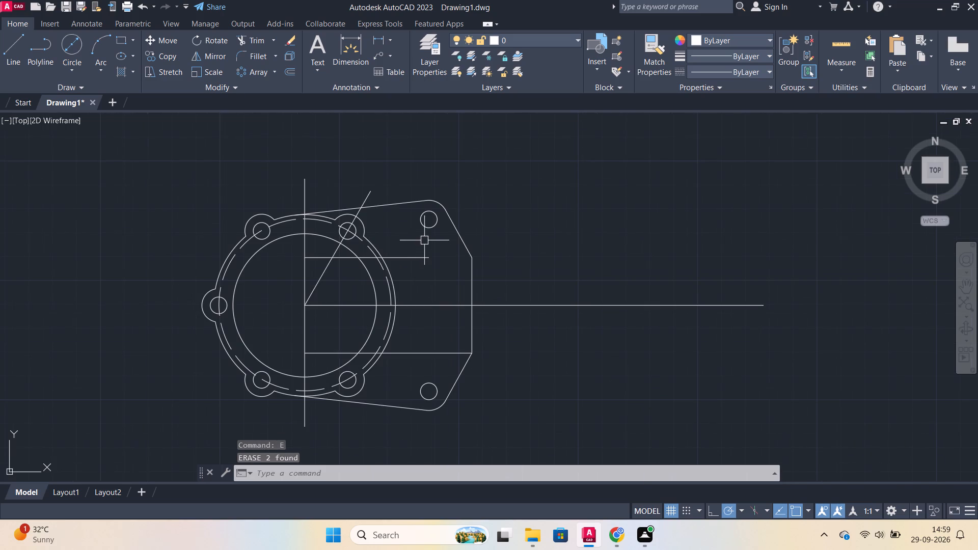
click(409, 260)
click(423, 355)
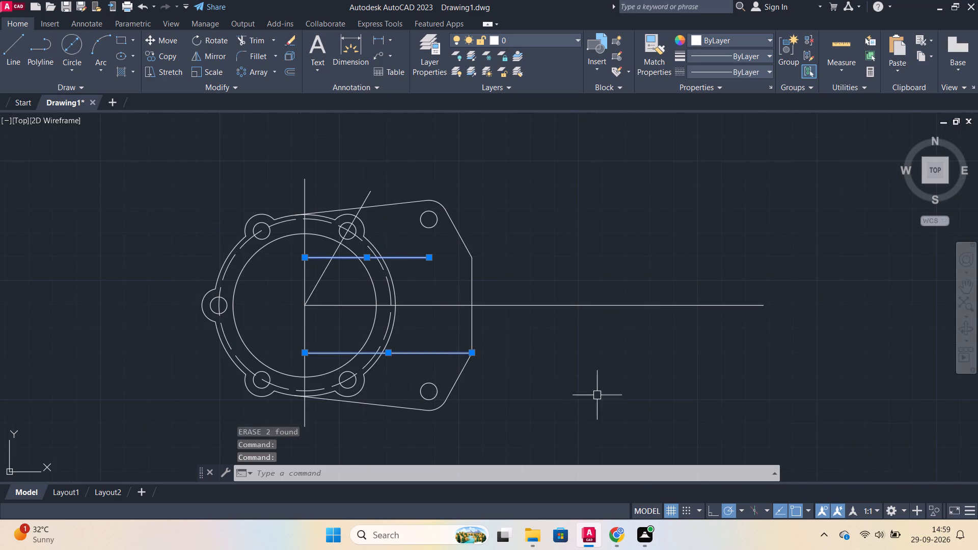
key(e)
key(Return)
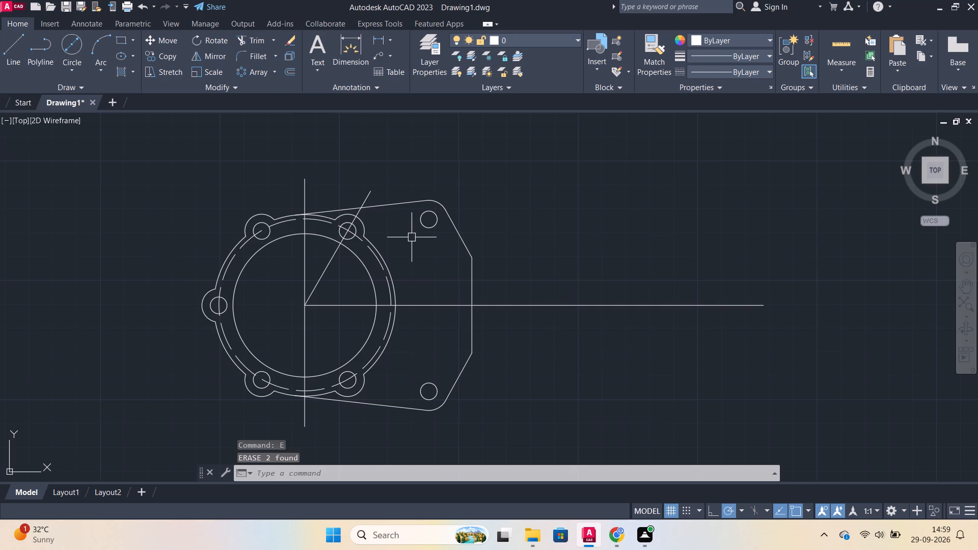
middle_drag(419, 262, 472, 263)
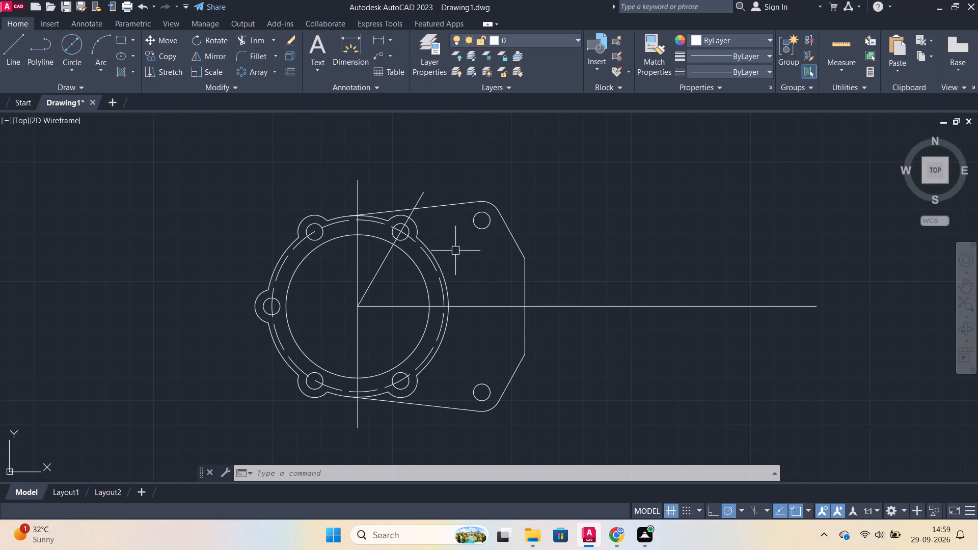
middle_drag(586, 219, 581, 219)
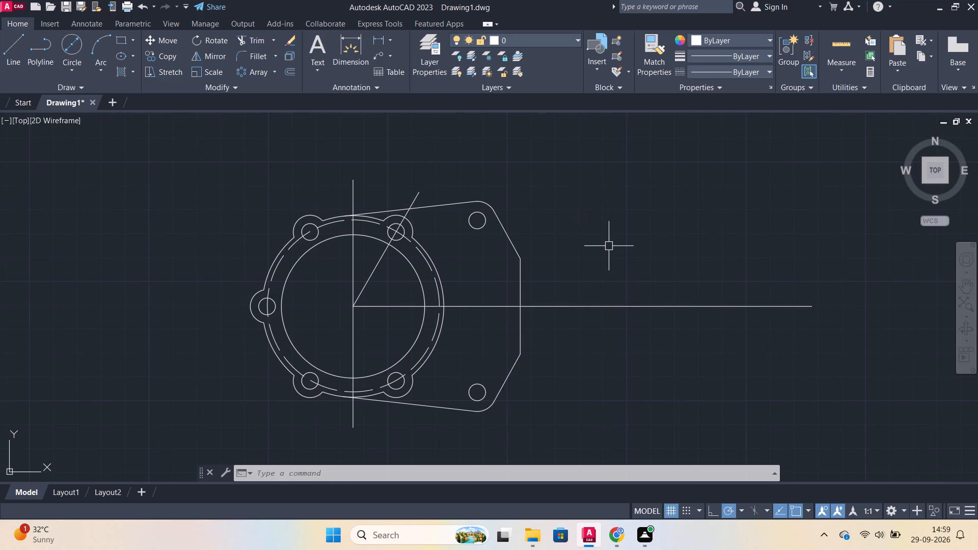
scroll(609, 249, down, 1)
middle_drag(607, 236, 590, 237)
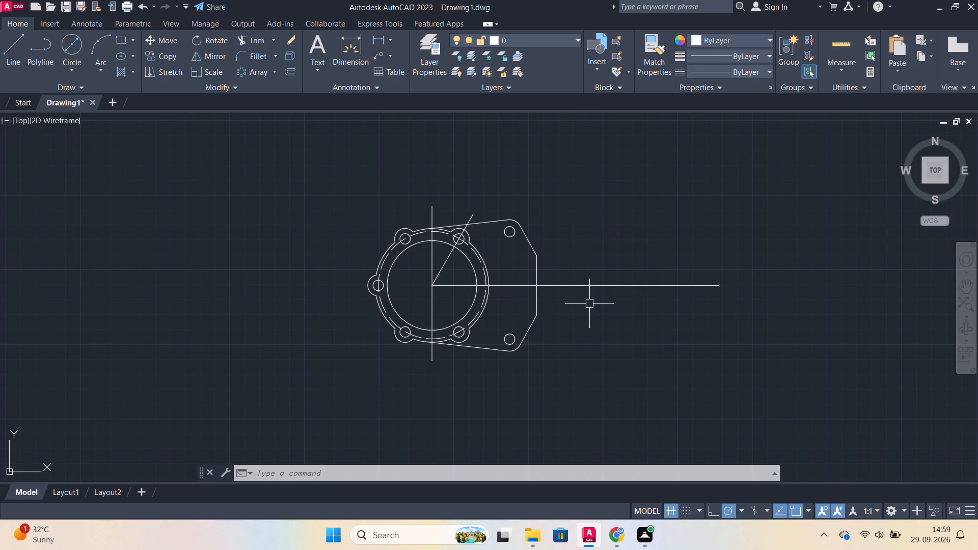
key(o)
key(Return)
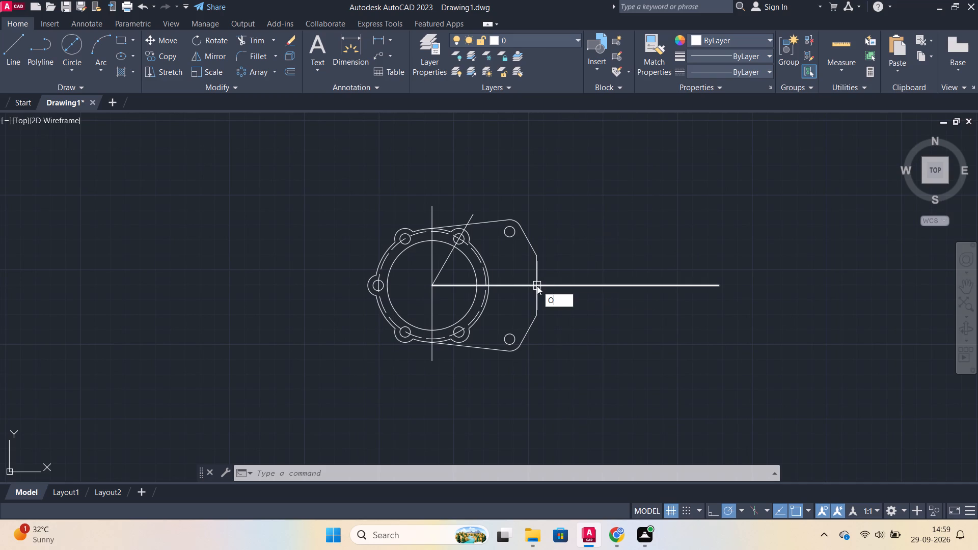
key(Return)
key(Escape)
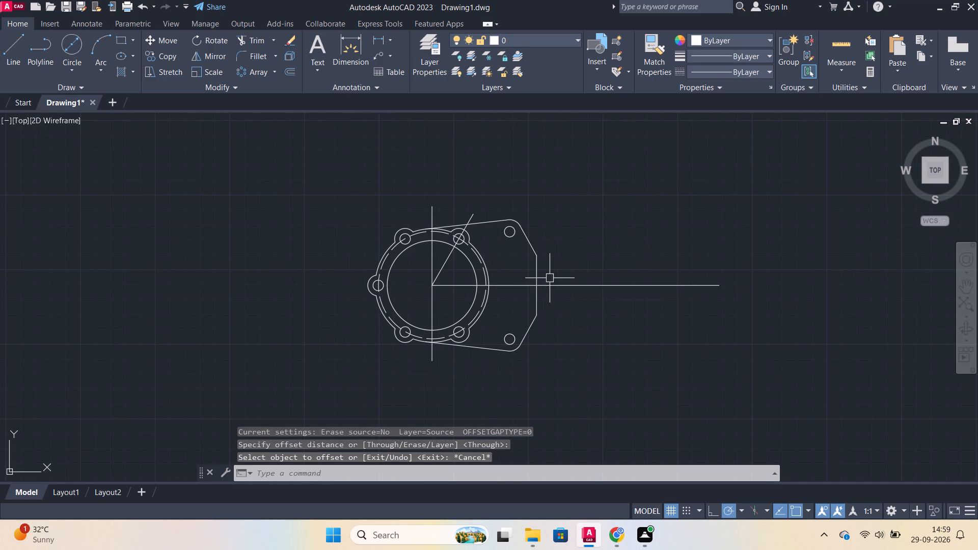
Draw a 7 mm diameter circle centred where the long horizontal centre line crosses the outermost vertical edge.
key(c)
key(Return)
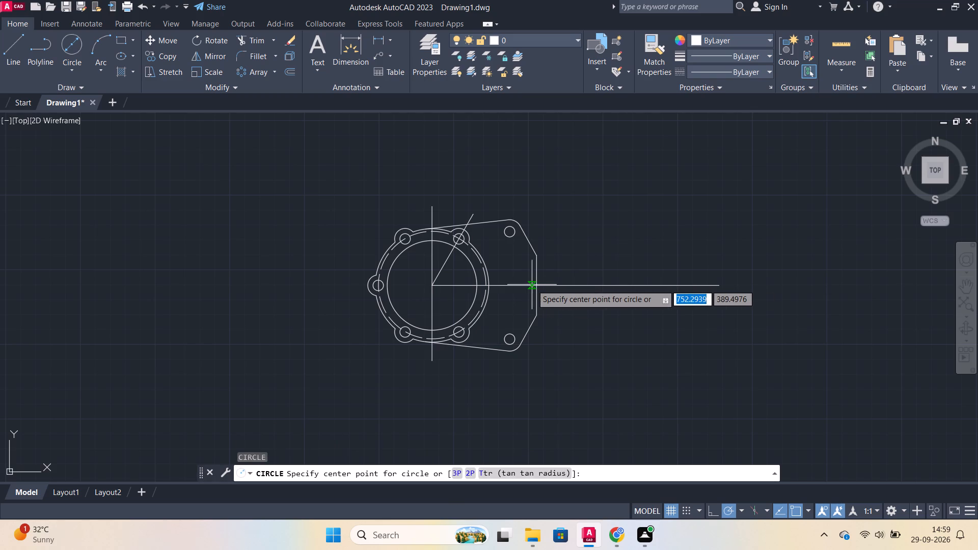
click(536, 285)
key(d)
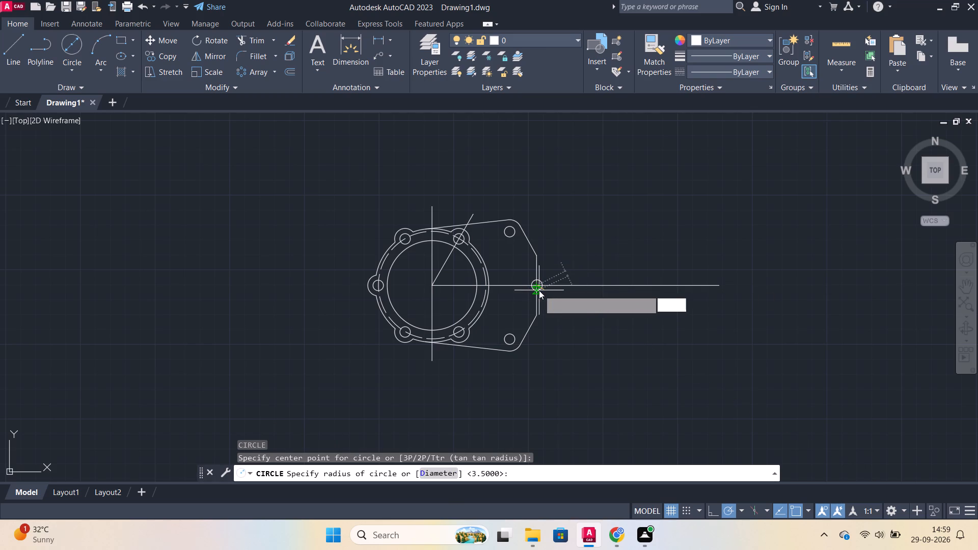
key(Return)
key(7)
key(Return)
Move the 7 mm circle from the outermost vertical edge 7 mm along the centre line towards the ring.
scroll(539, 288, up, 2)
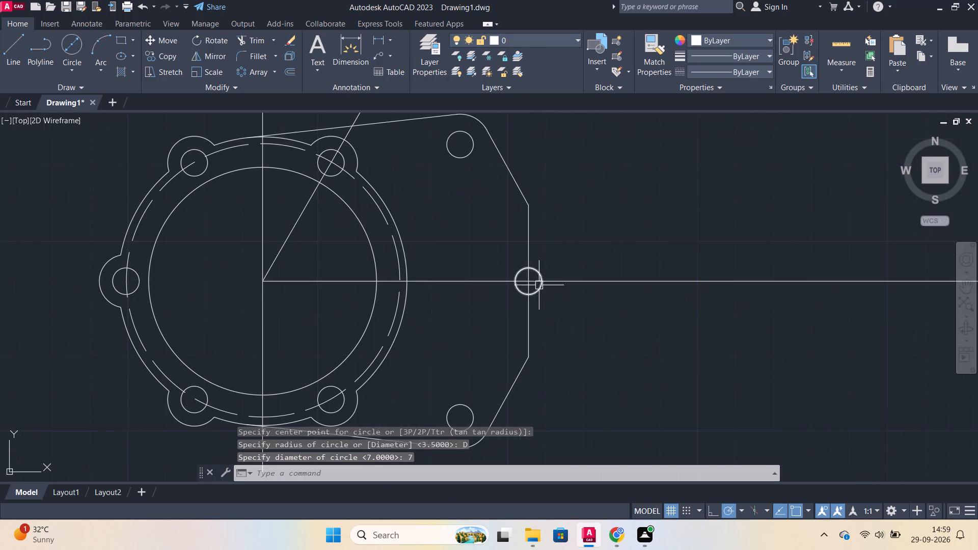
click(539, 278)
key(m)
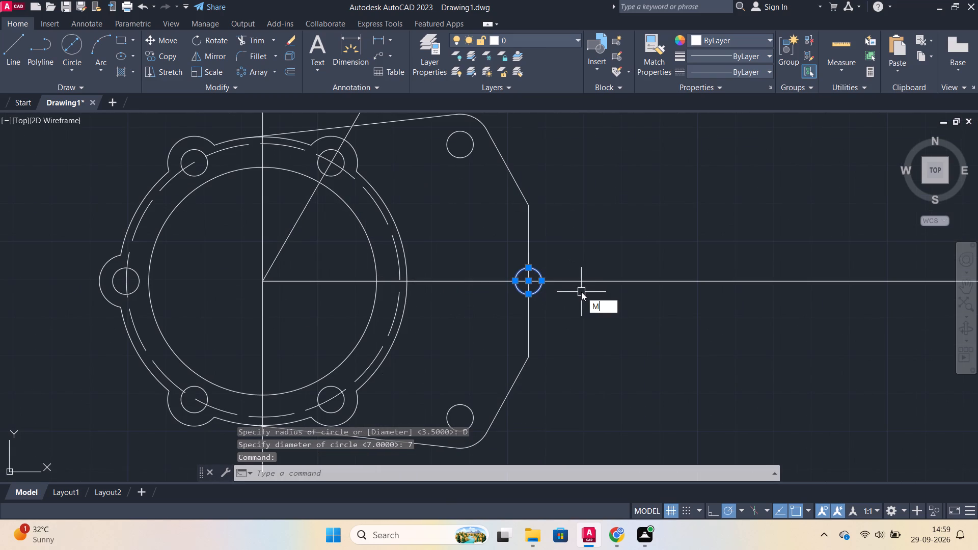
key(Return)
click(527, 282)
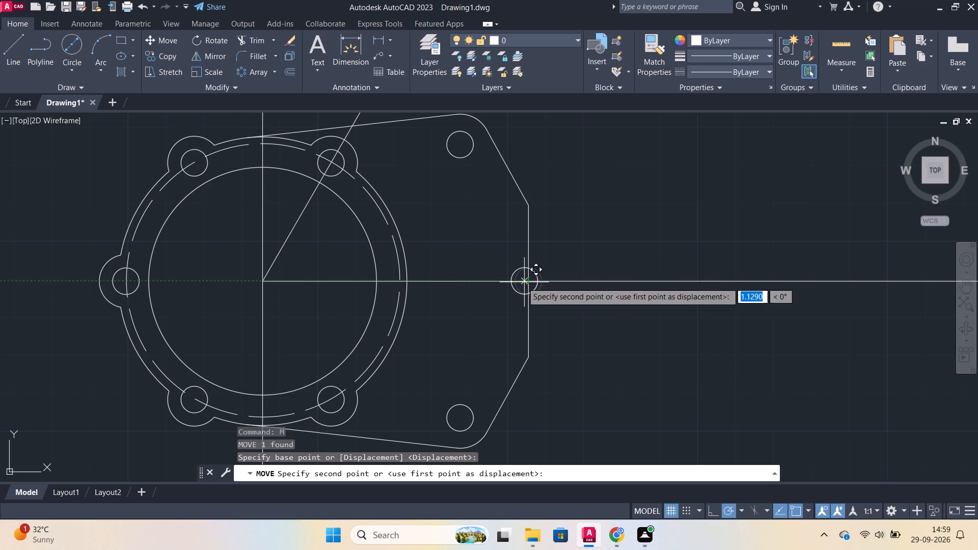
key(7)
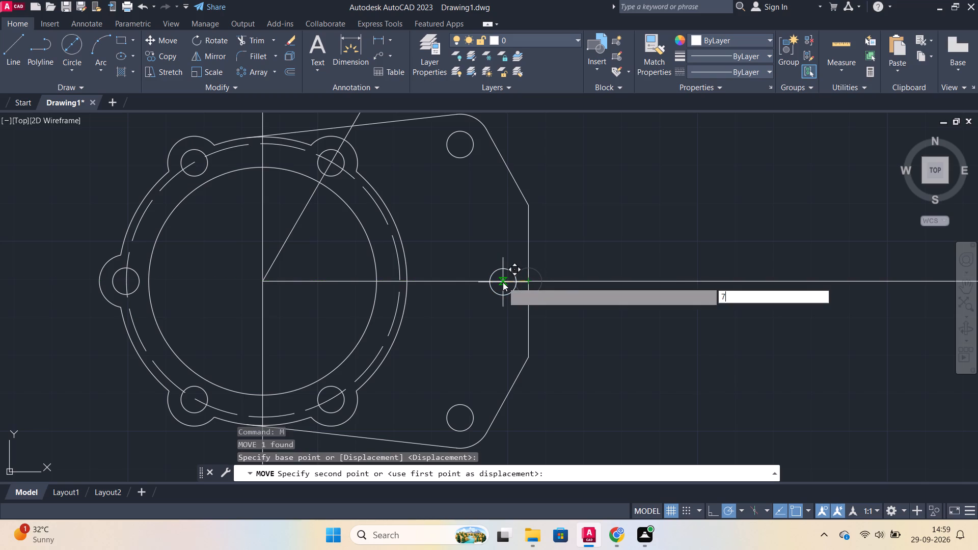
key(Return)
key(Escape)
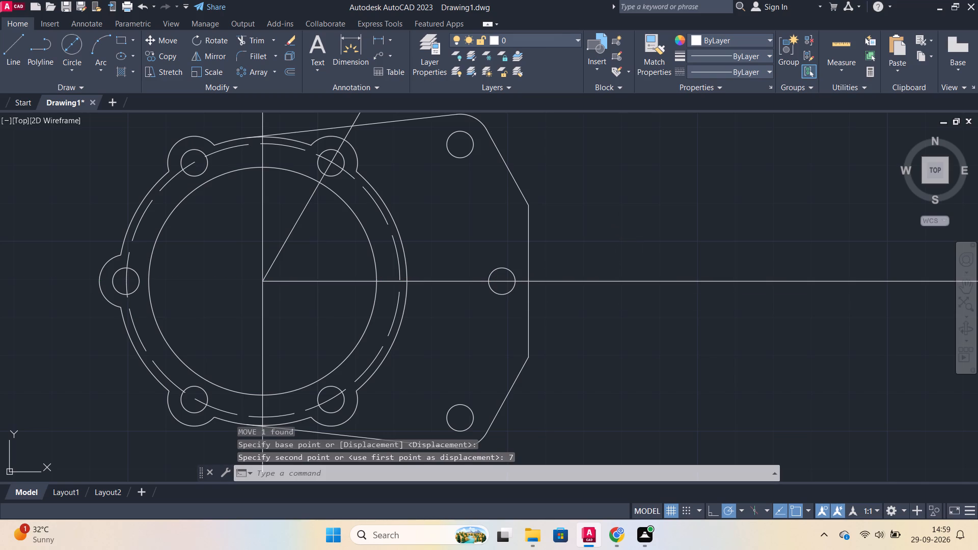
Offset the outermost vertical edge 28 mm towards the ring.
scroll(613, 234, down, 1)
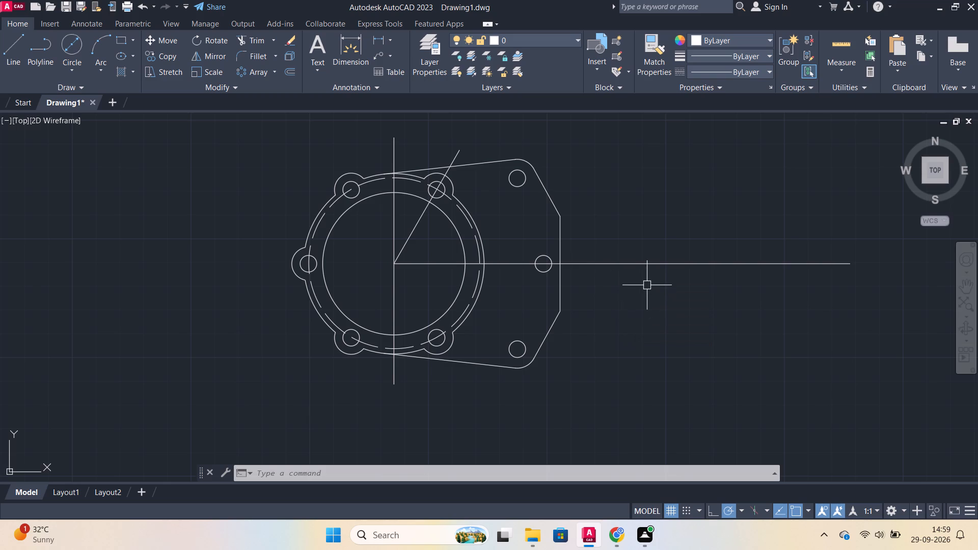
click(562, 285)
key(o)
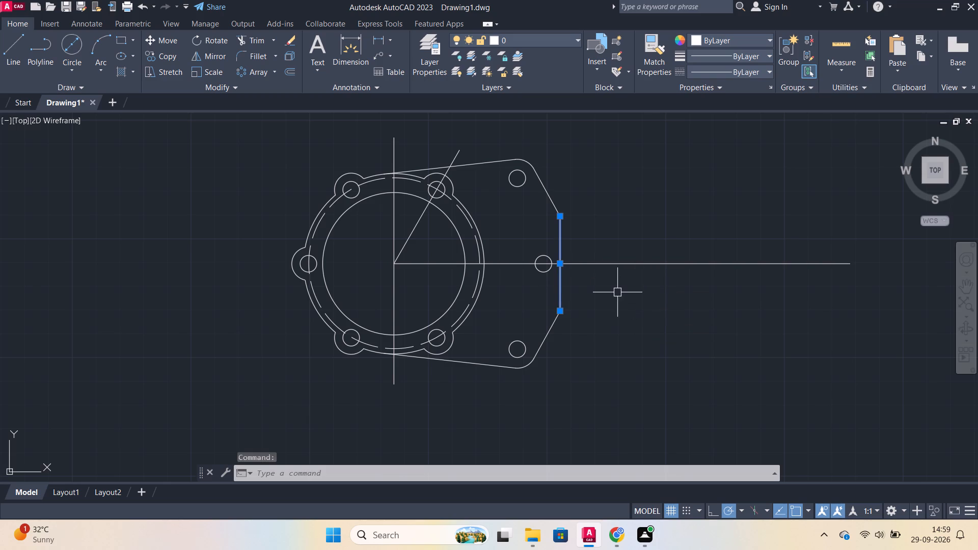
key(Return)
key(Return)
text(28)
key(Return)
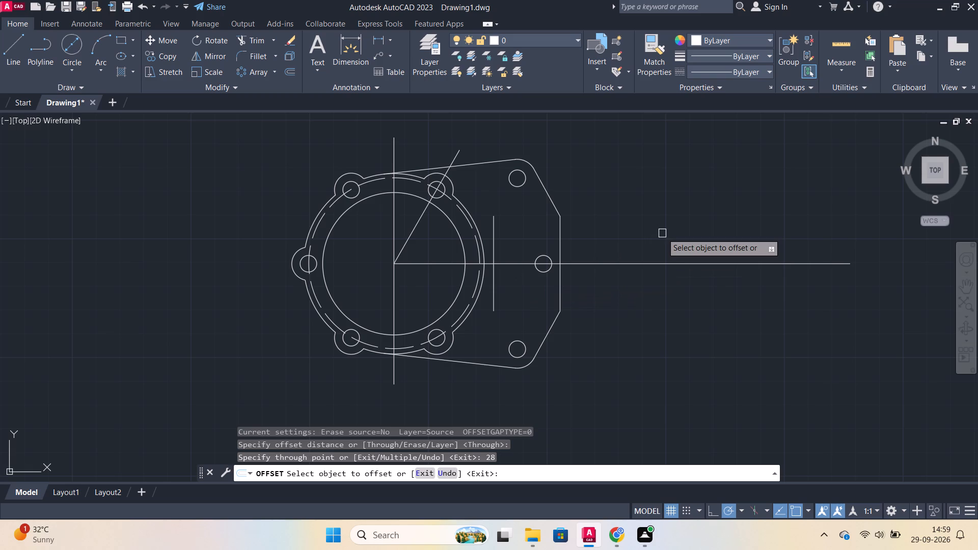
key(grave)
key(Escape)
Offset the long horizontal centre line 14 mm upward.
click(620, 260)
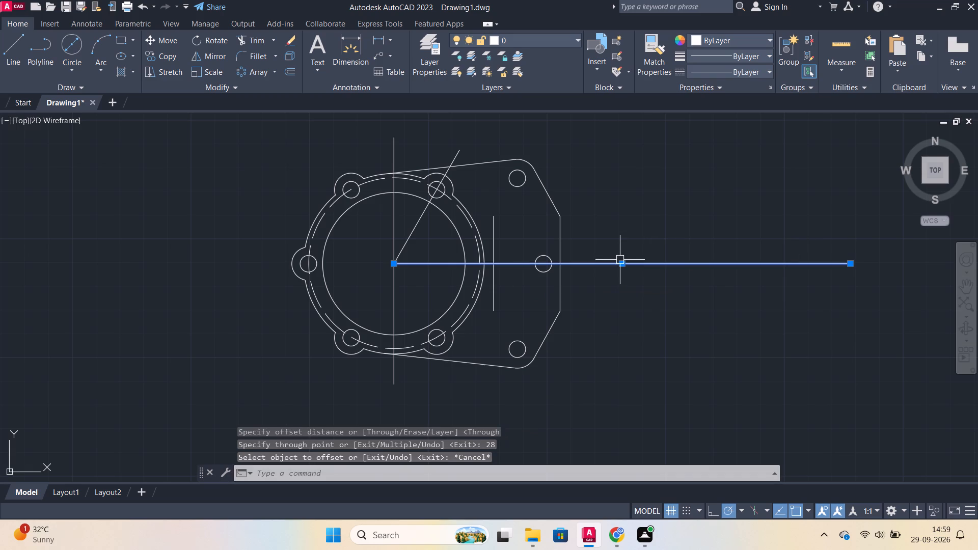
key(o)
key(Return)
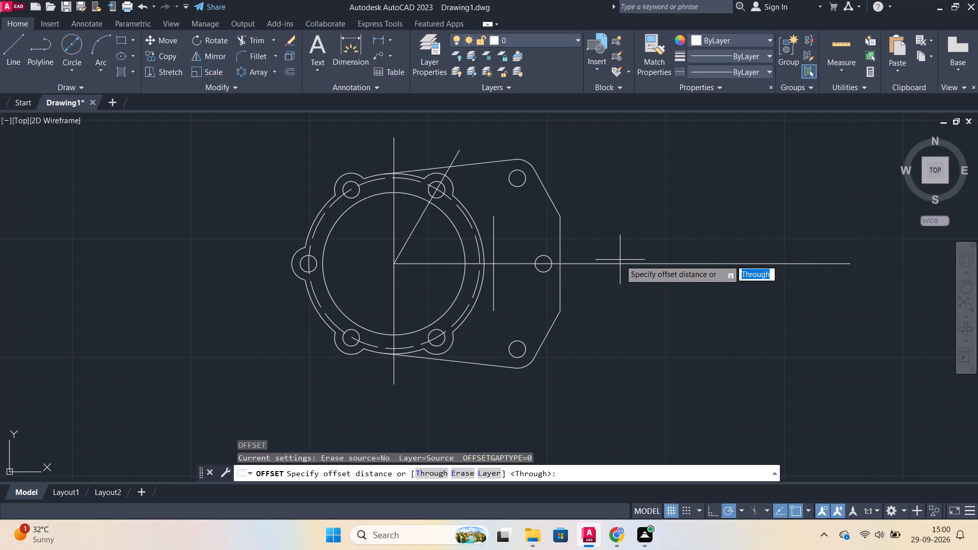
key(Return)
text(14)
key(Return)
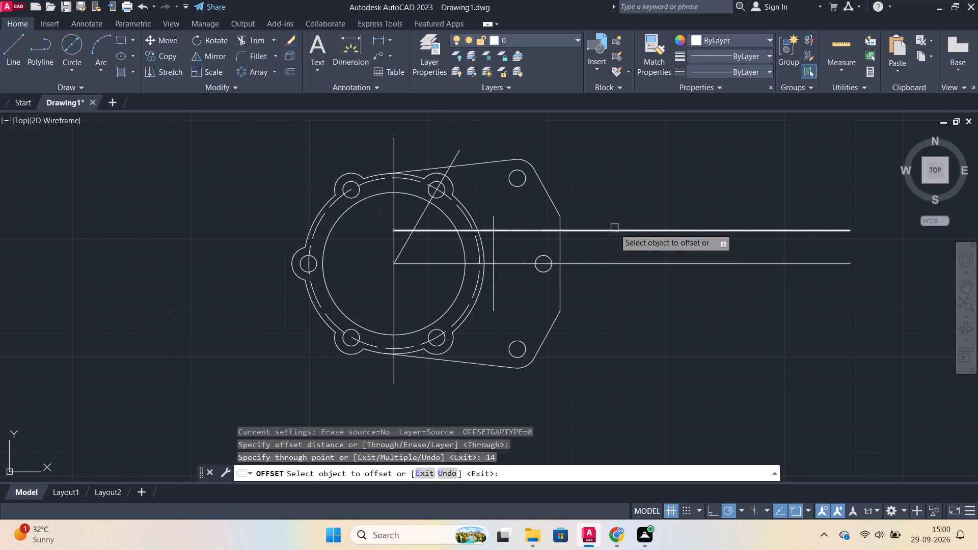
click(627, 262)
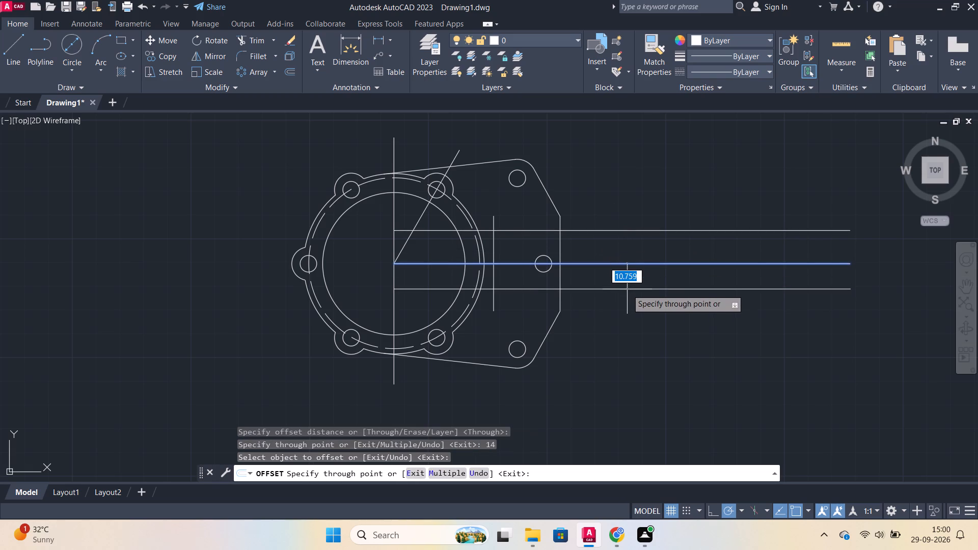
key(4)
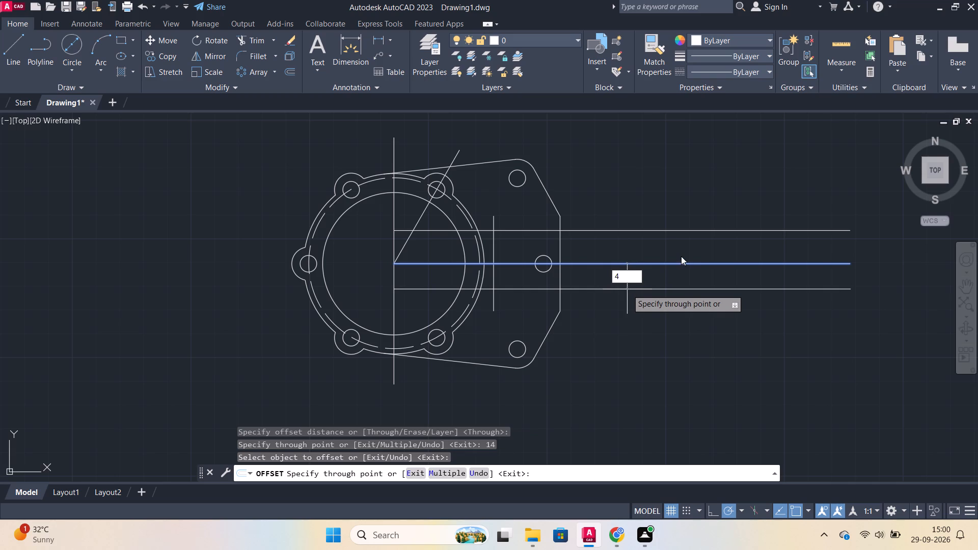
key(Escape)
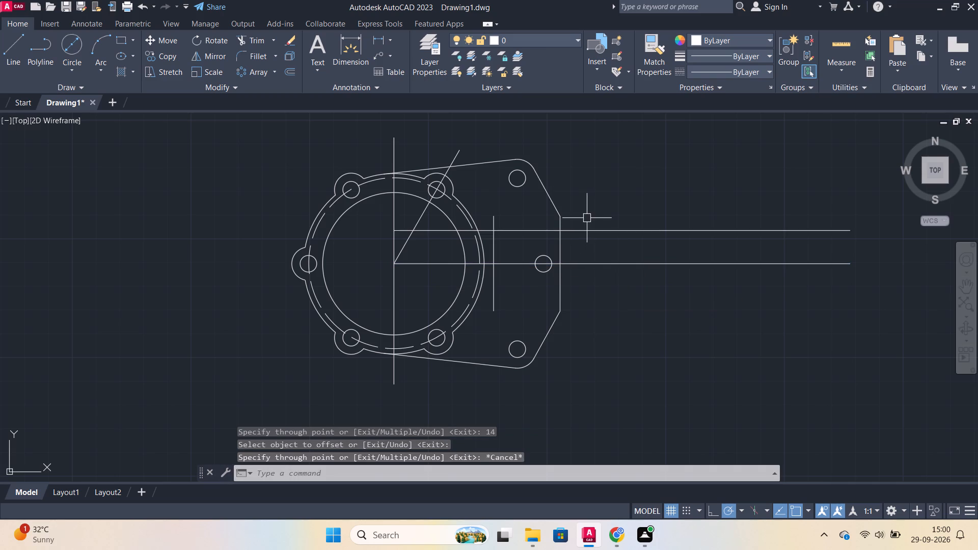
Draw a 32 mm diameter circle centred where the 28 mm vertical offset line crosses the 14 mm horizontal offset line.
scroll(587, 217, up, 1)
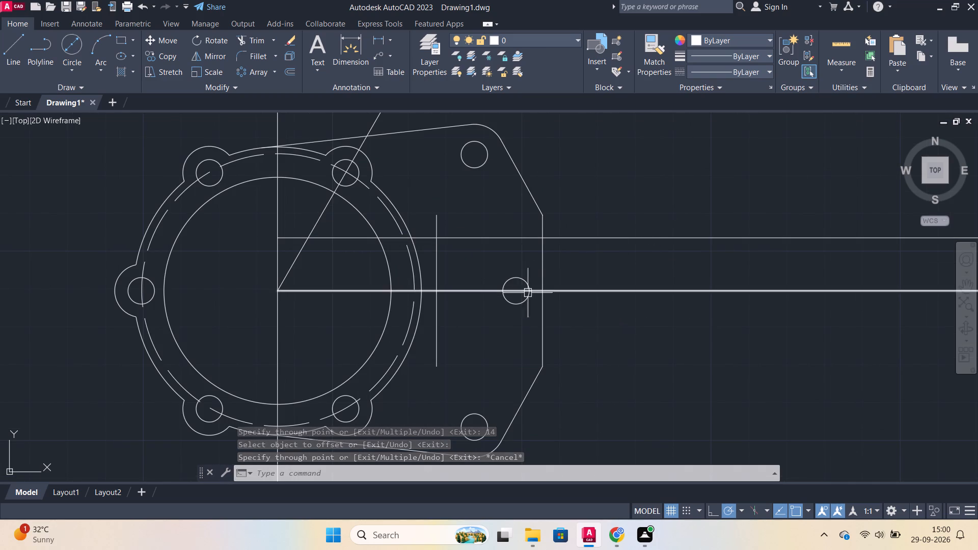
key(c)
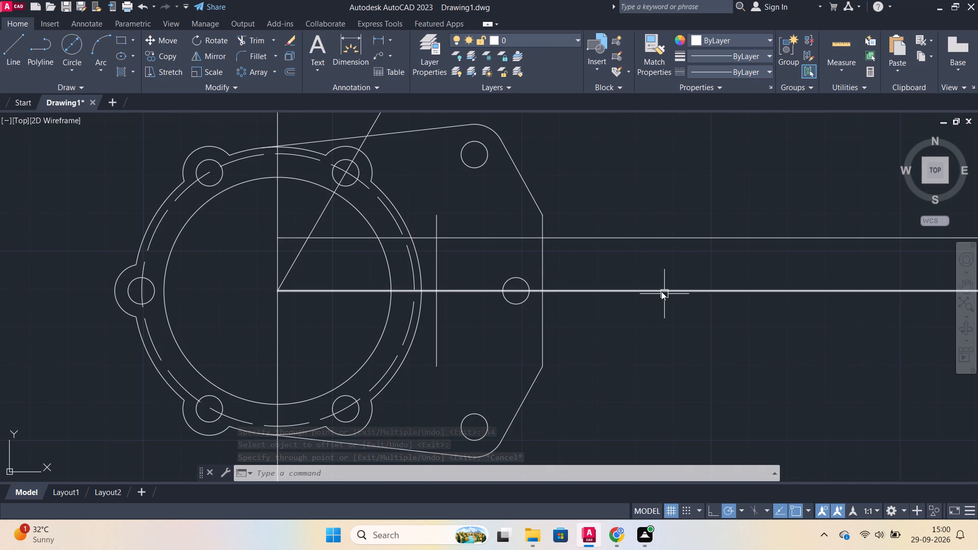
key(Return)
click(436, 237)
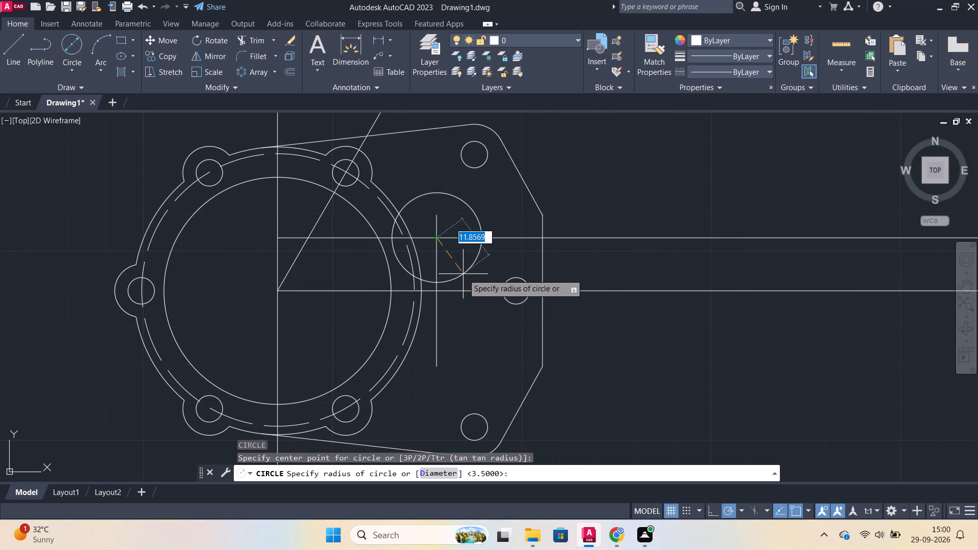
key(d)
key(Return)
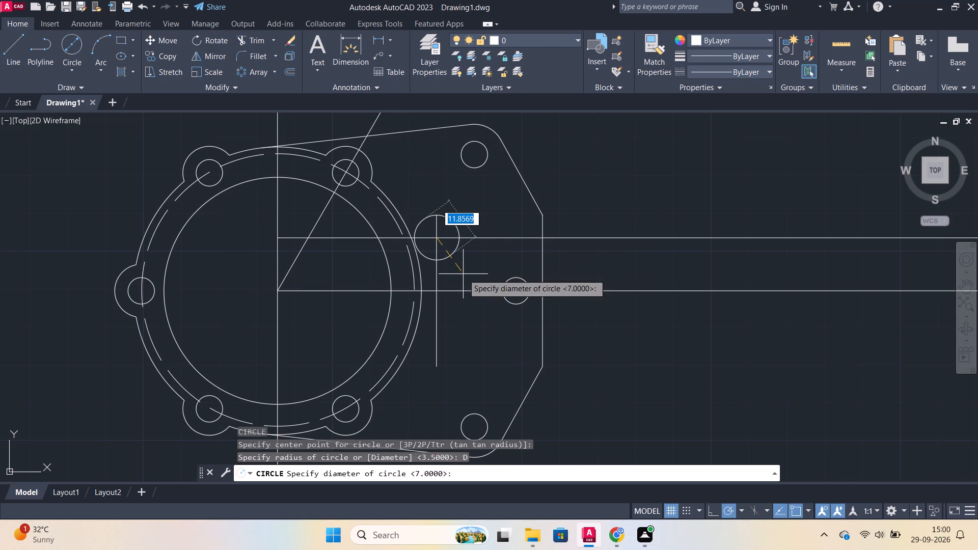
text(32)
key(Return)
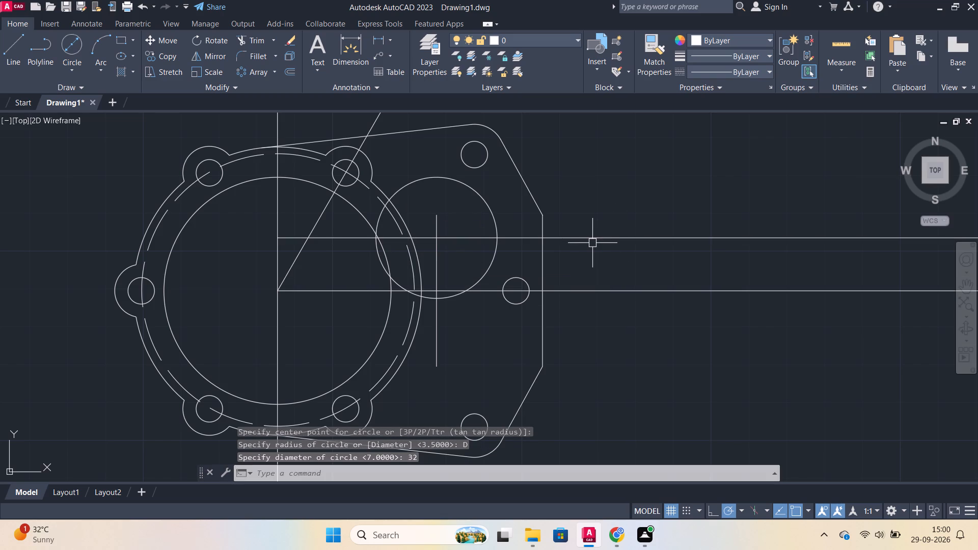
key(Escape)
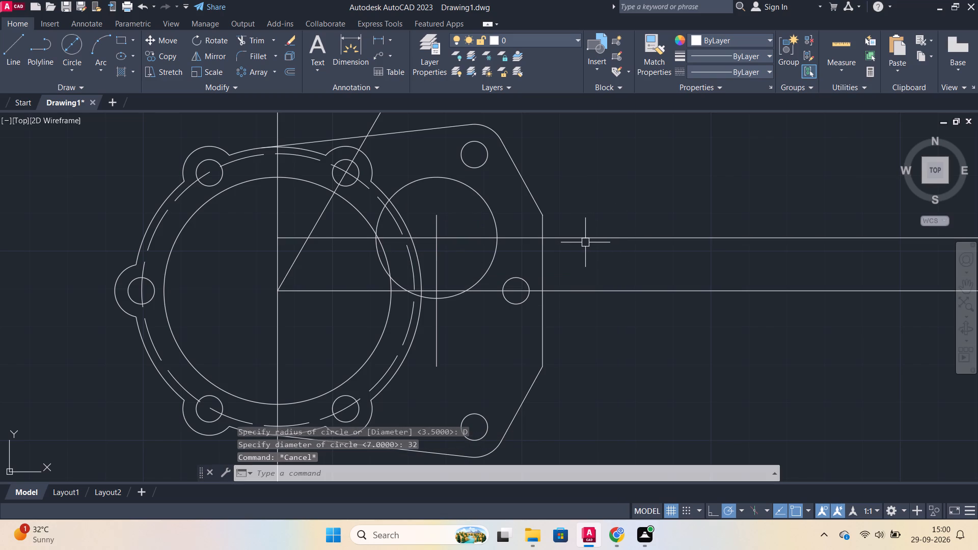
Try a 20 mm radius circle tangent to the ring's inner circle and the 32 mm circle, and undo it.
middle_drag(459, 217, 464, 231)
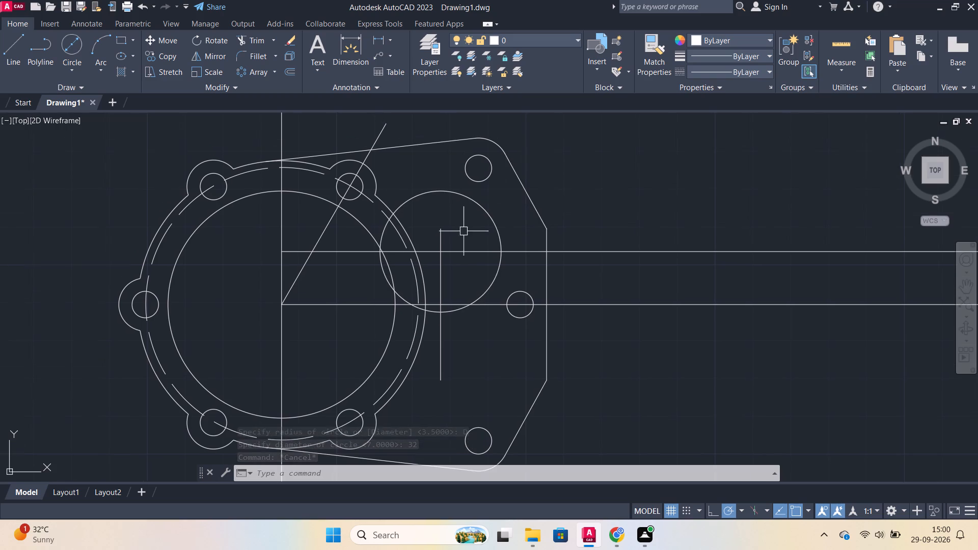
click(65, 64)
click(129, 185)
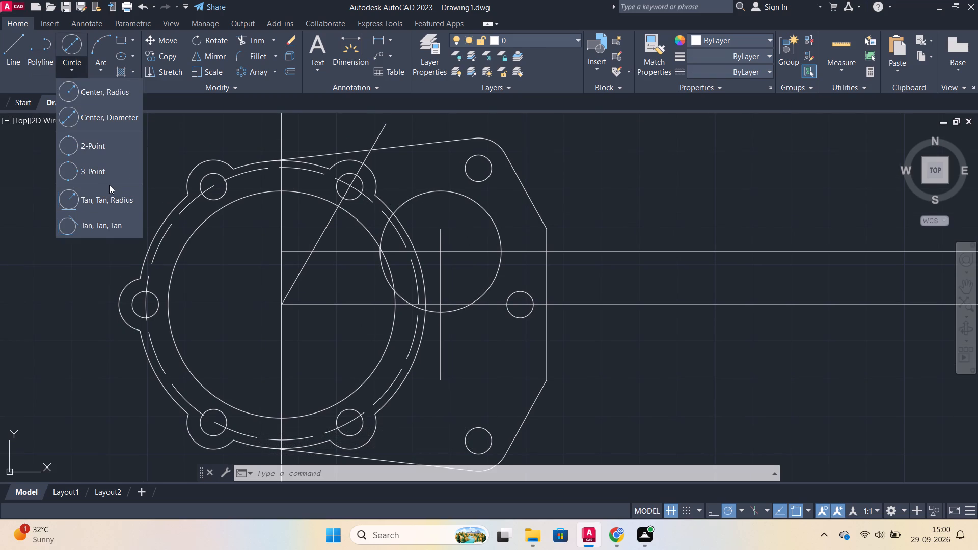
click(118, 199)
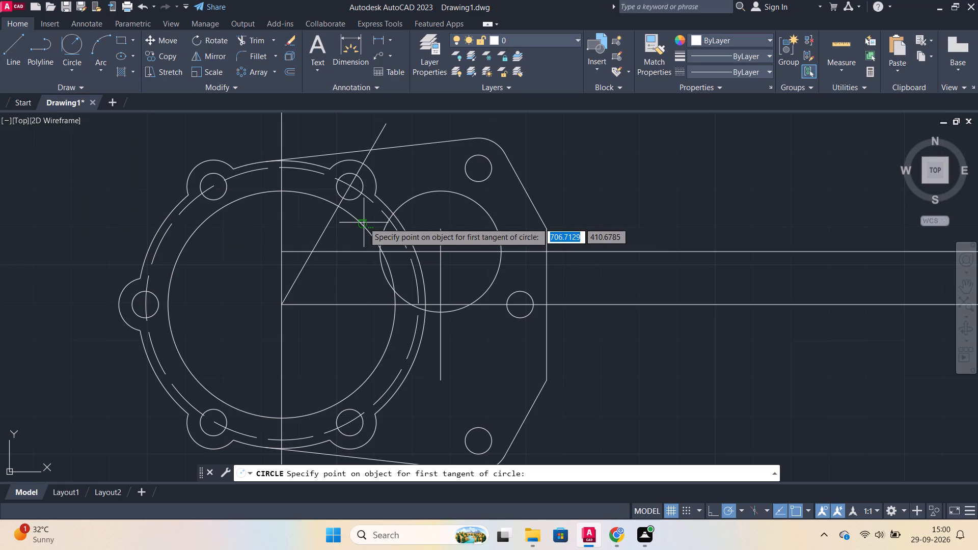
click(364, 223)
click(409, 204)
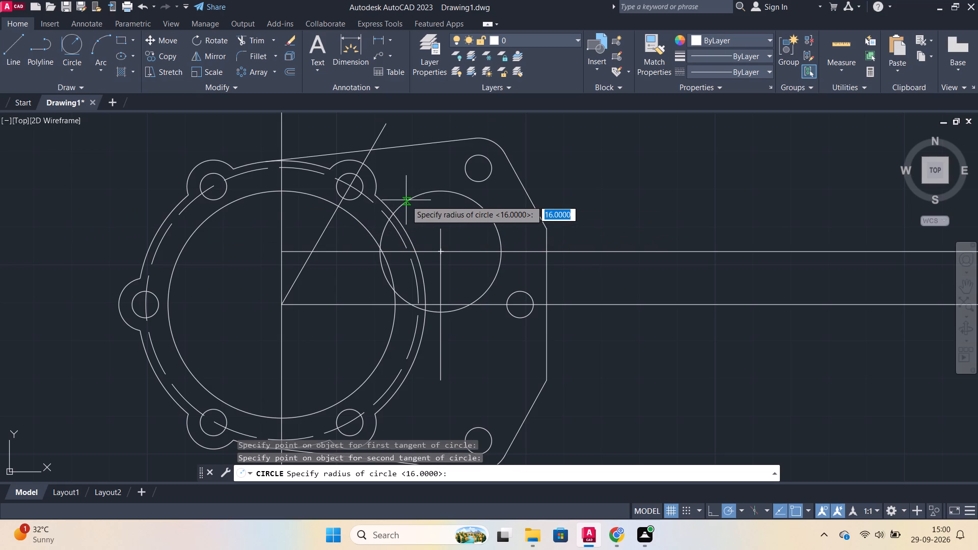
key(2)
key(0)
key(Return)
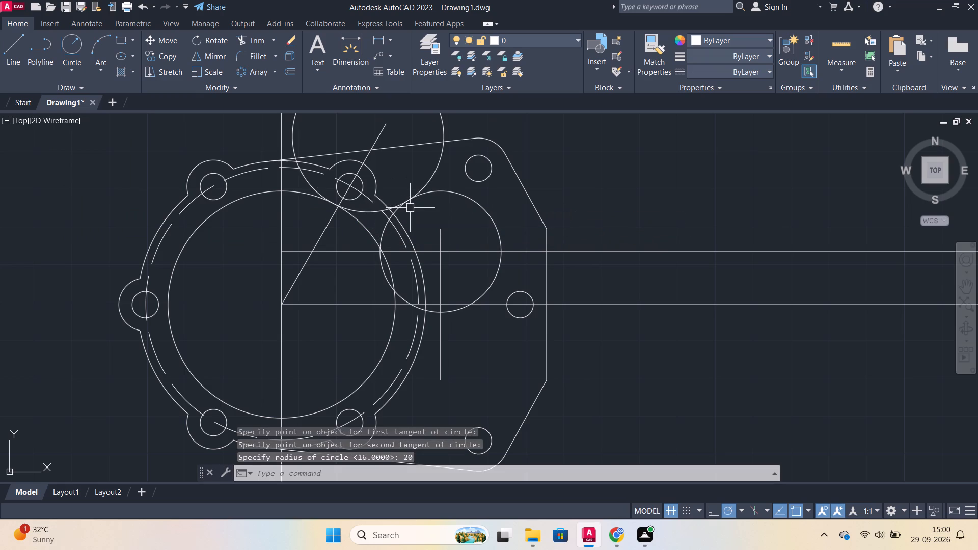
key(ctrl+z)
Trim the overlapping arcs between the ring's inner circle and the 32 mm circle so they form one open contour.
key(t)
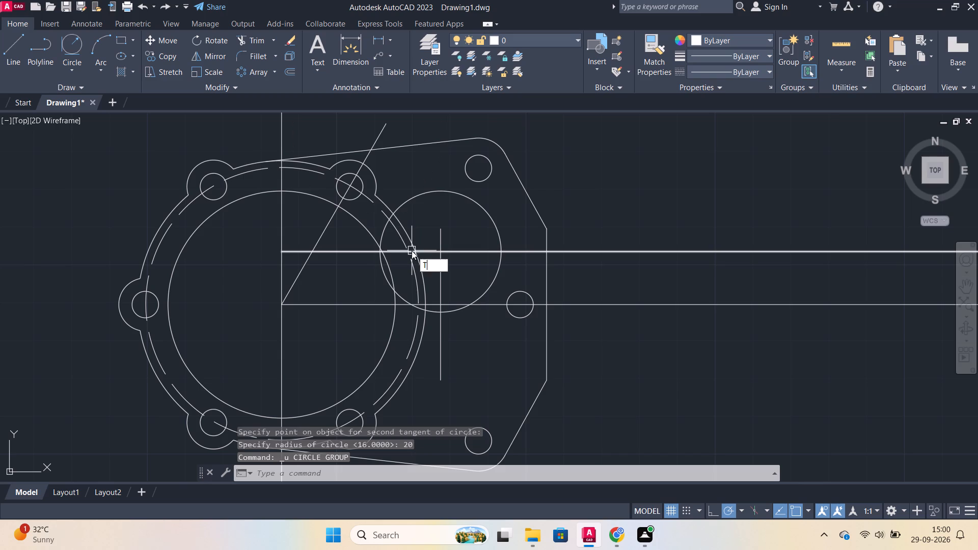
key(r)
key(Return)
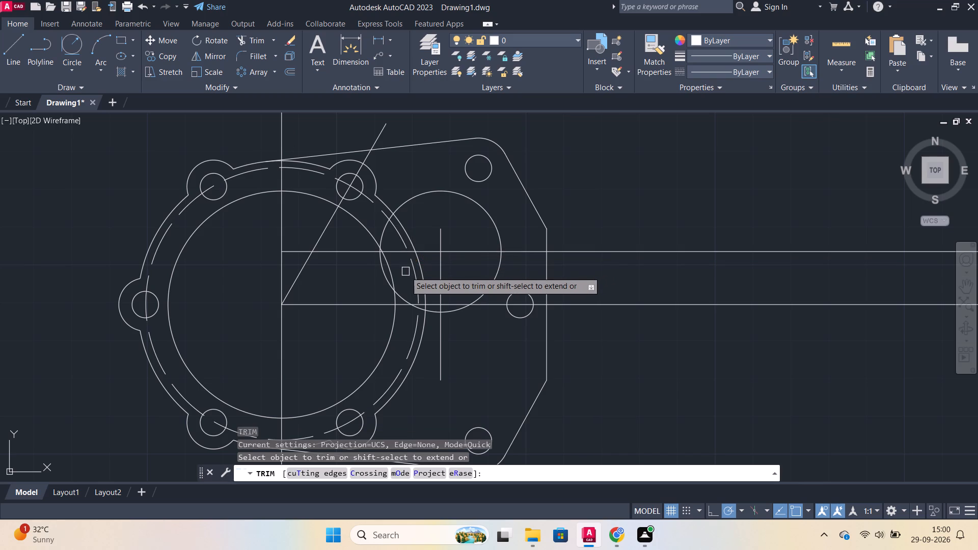
drag(397, 269, 358, 279)
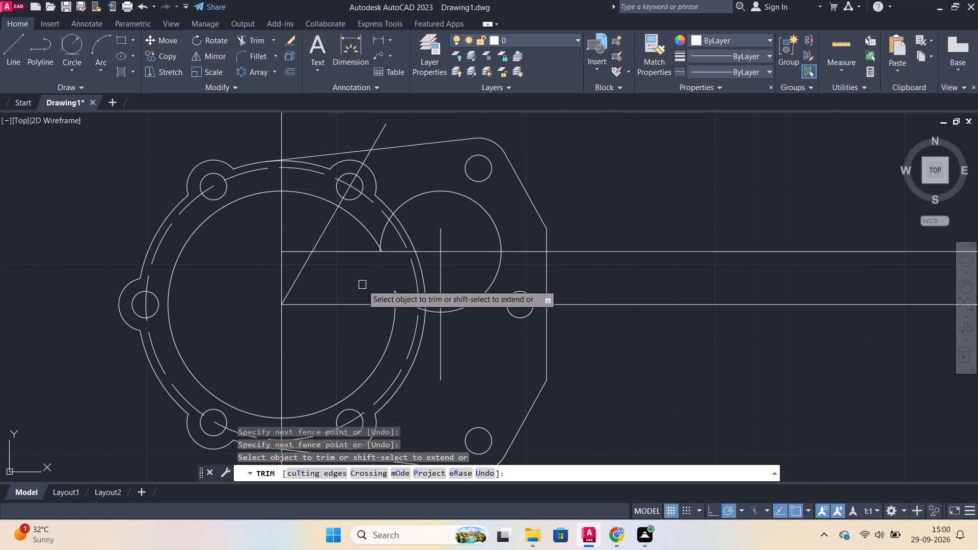
scroll(373, 257, up, 4)
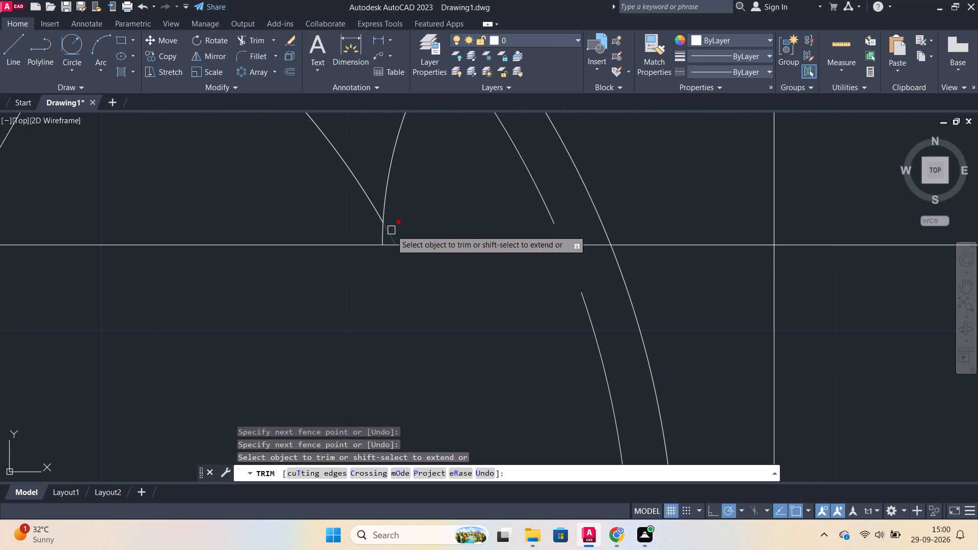
click(391, 230)
click(385, 230)
scroll(386, 233, down, 3)
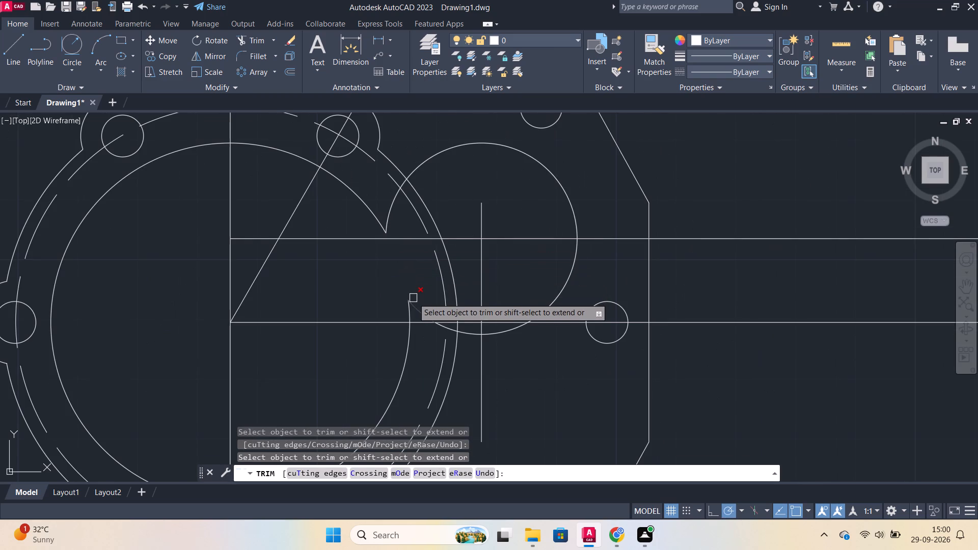
Trim away the upper lug arc under the upper tangent line and the outer ring arc from the tangent point to the 14 mm offset line.
scroll(400, 264, down, 1)
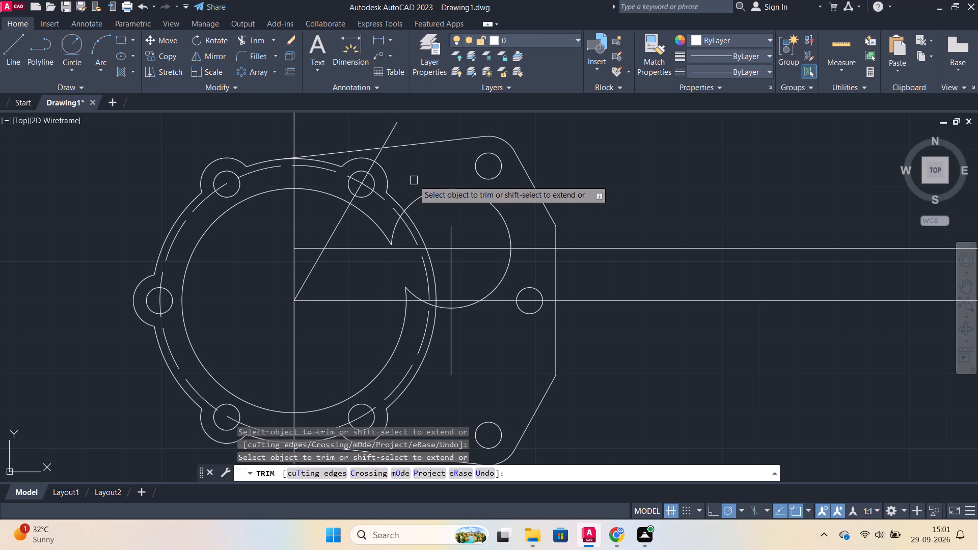
click(387, 179)
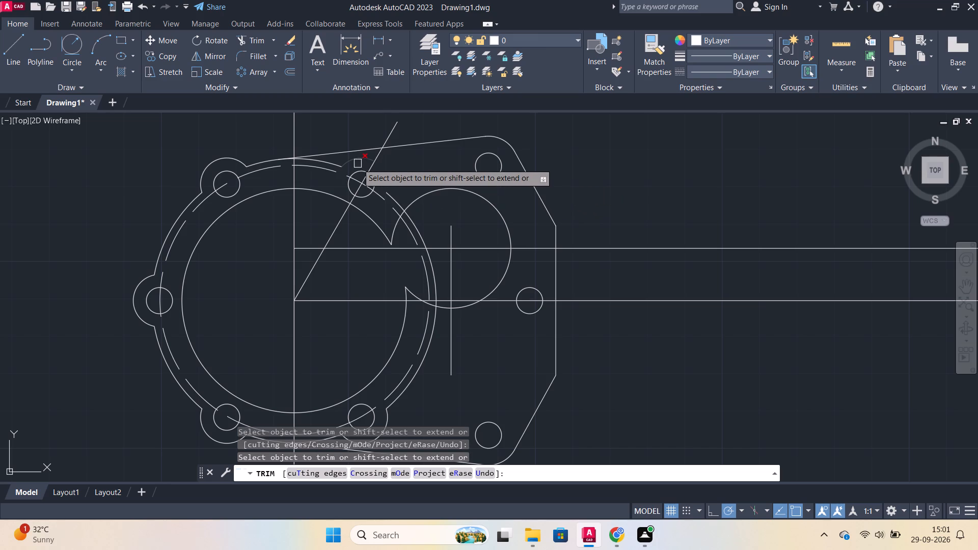
click(357, 162)
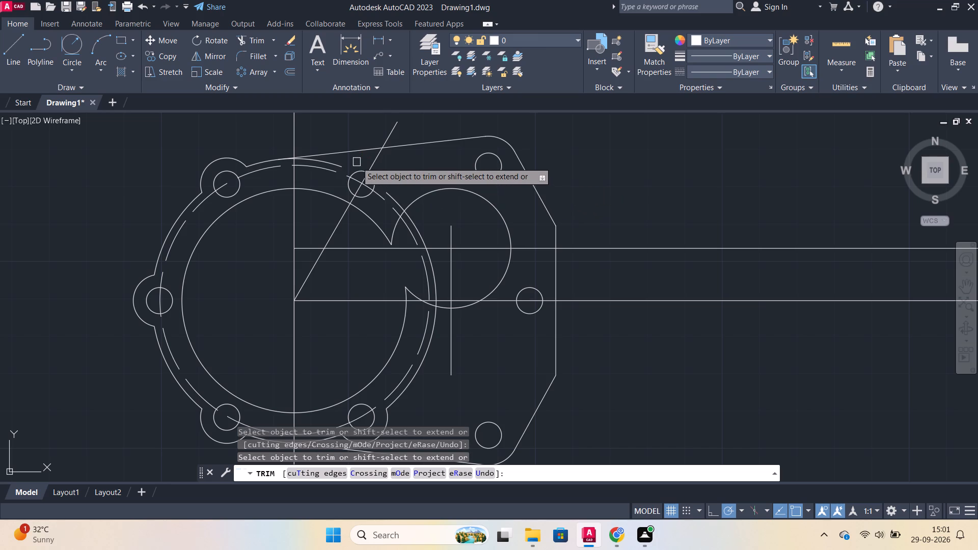
click(389, 191)
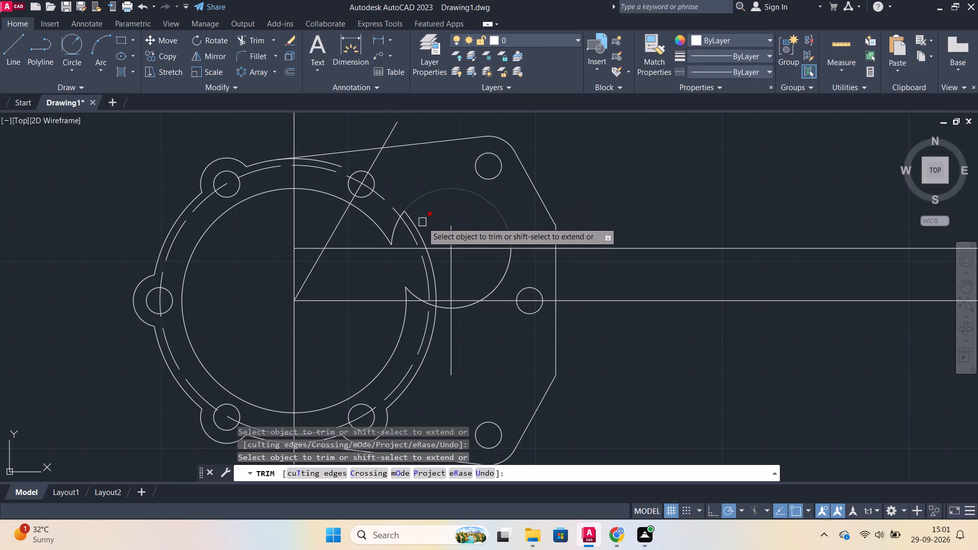
click(417, 225)
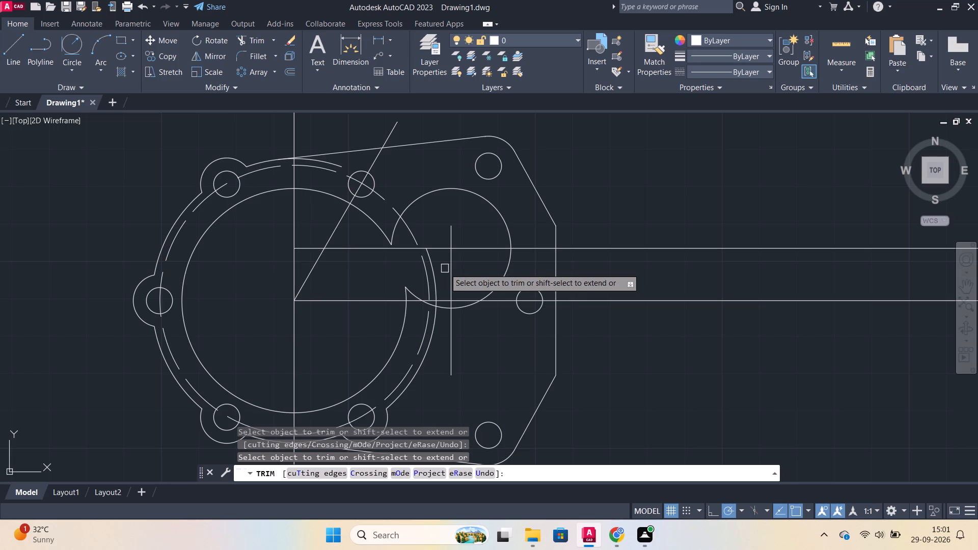
click(339, 163)
scroll(285, 152, up, 5)
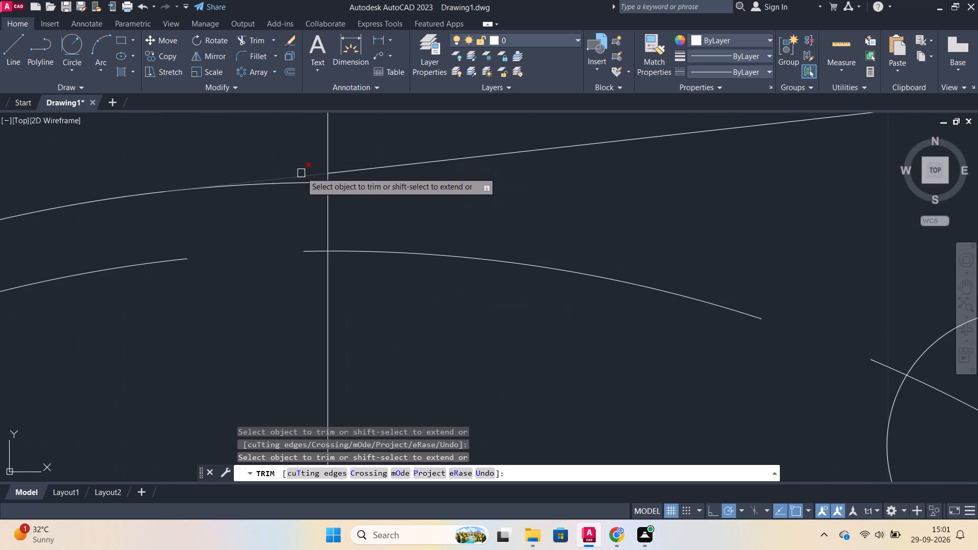
click(303, 187)
scroll(306, 188, down, 2)
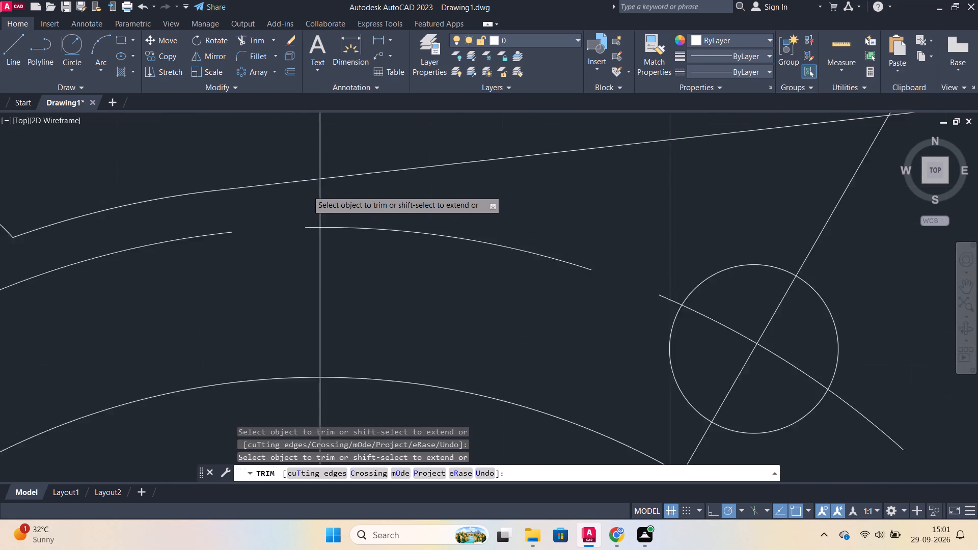
scroll(308, 195, down, 3)
middle_drag(640, 219, 632, 216)
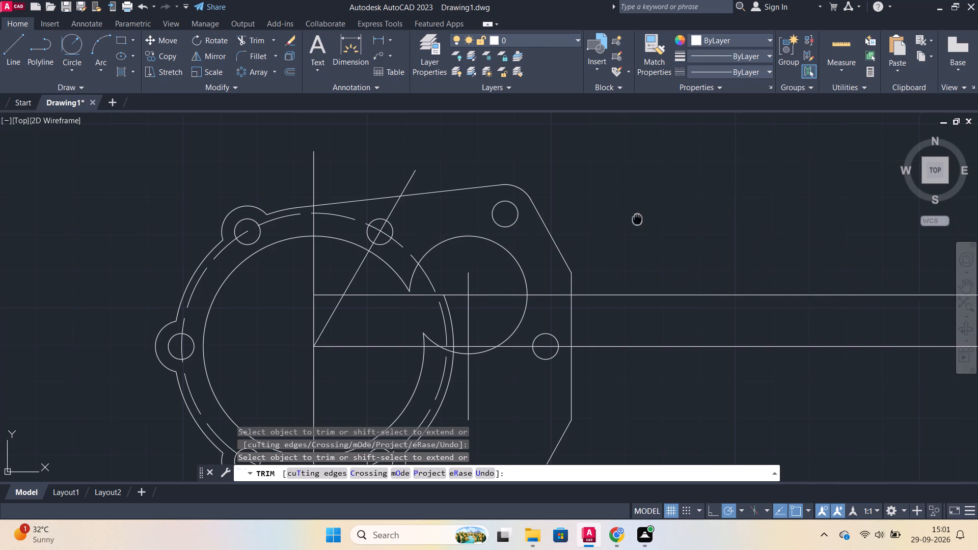
middle_drag(632, 216, 616, 206)
key(Escape)
Fillet the upper junction of the ring's inner circle and the 32 mm arc with a 12 mm radius.
key(f)
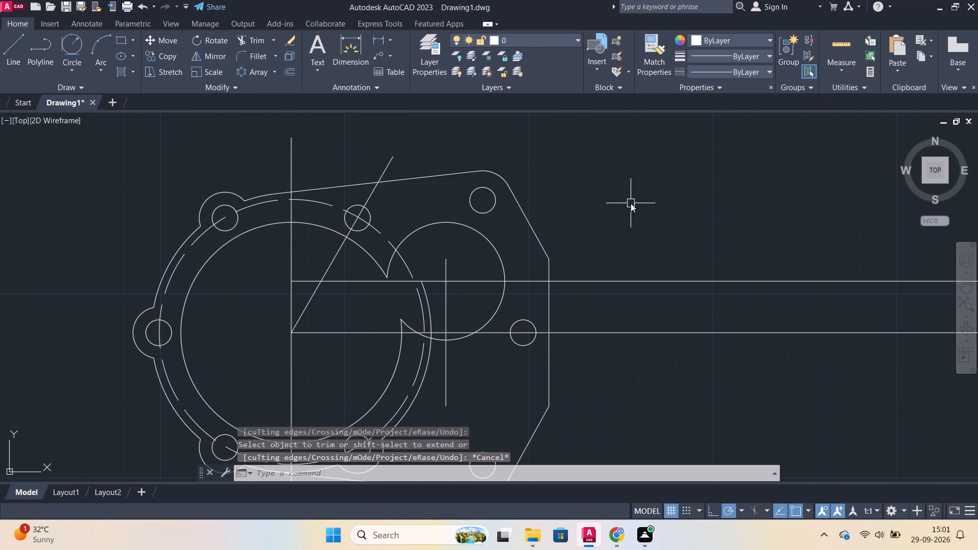
key(Return)
key(r)
key(Return)
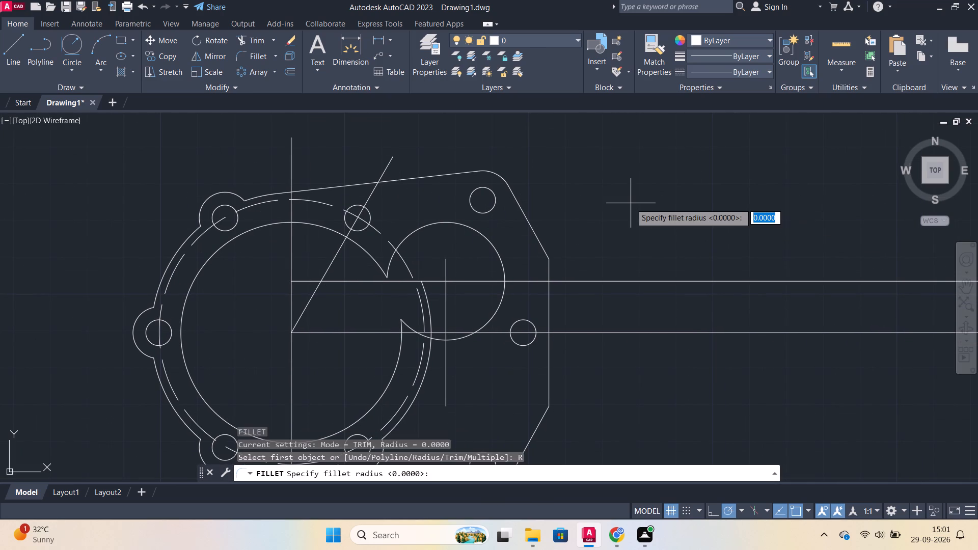
text(12)
key(Return)
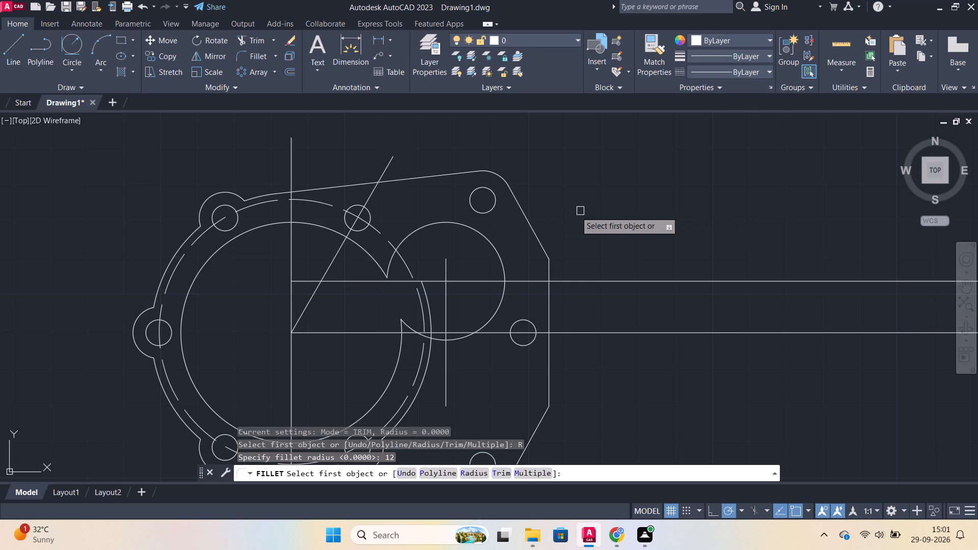
click(370, 253)
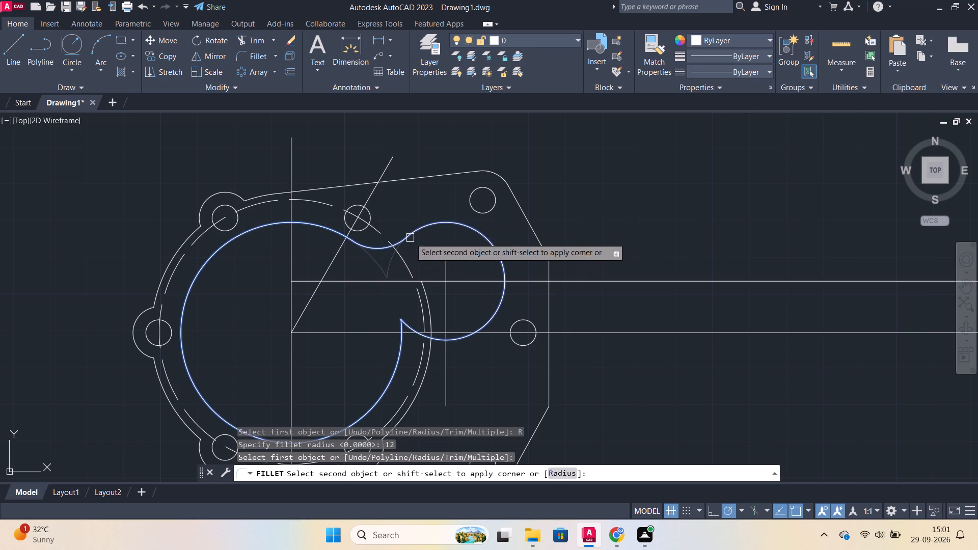
click(410, 238)
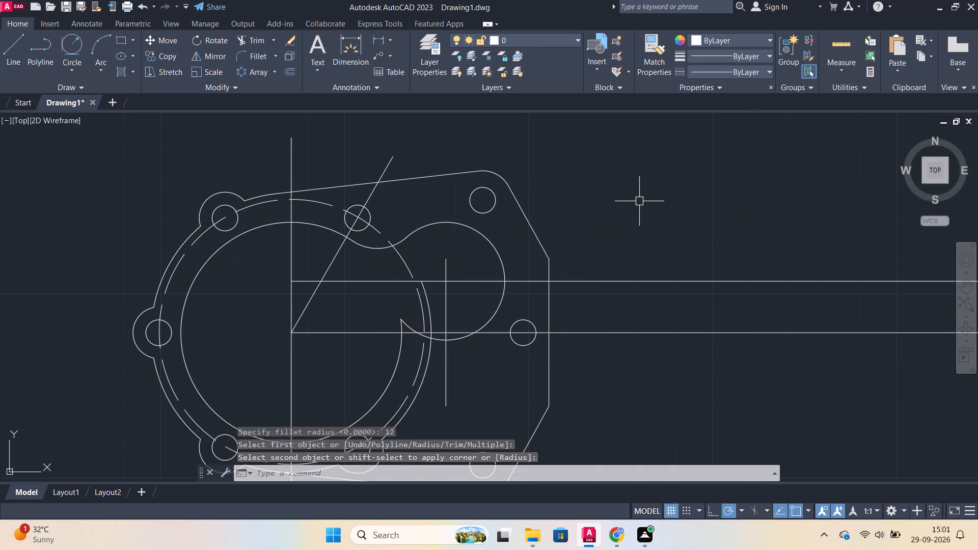
Mirror the 12 mm fillet arc and the 32 mm arc about the ring's horizontal centreline, keeping the source objects.
scroll(641, 204, down, 1)
middle_drag(622, 209, 607, 186)
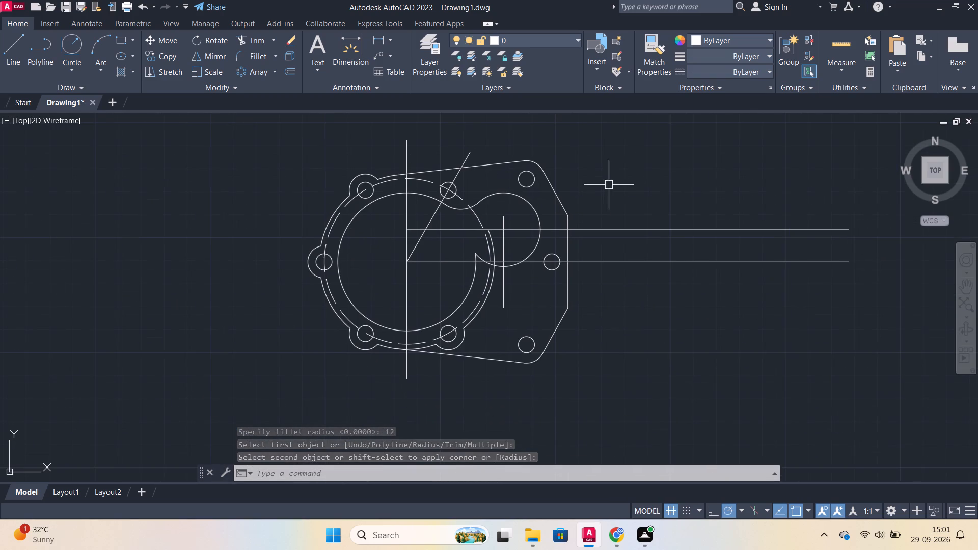
scroll(643, 207, up, 1)
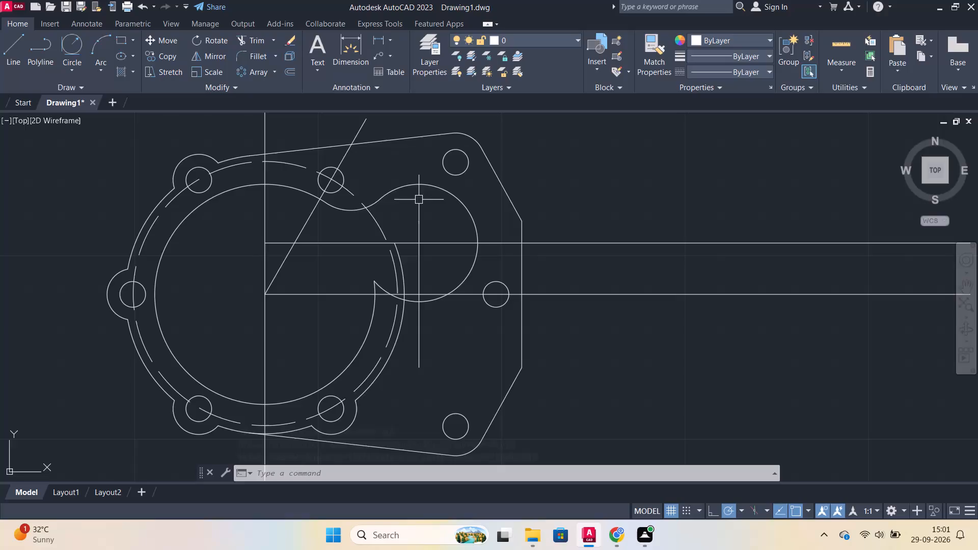
click(373, 202)
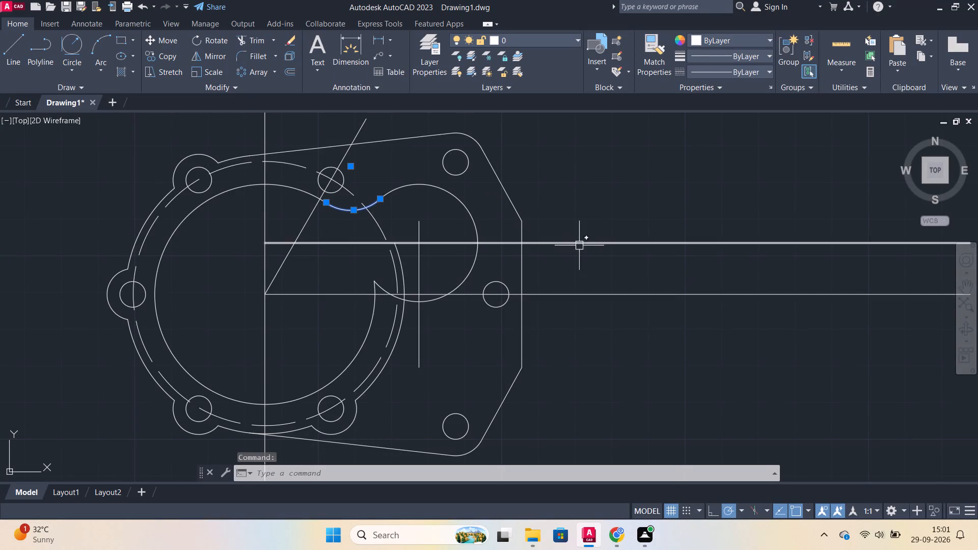
click(478, 221)
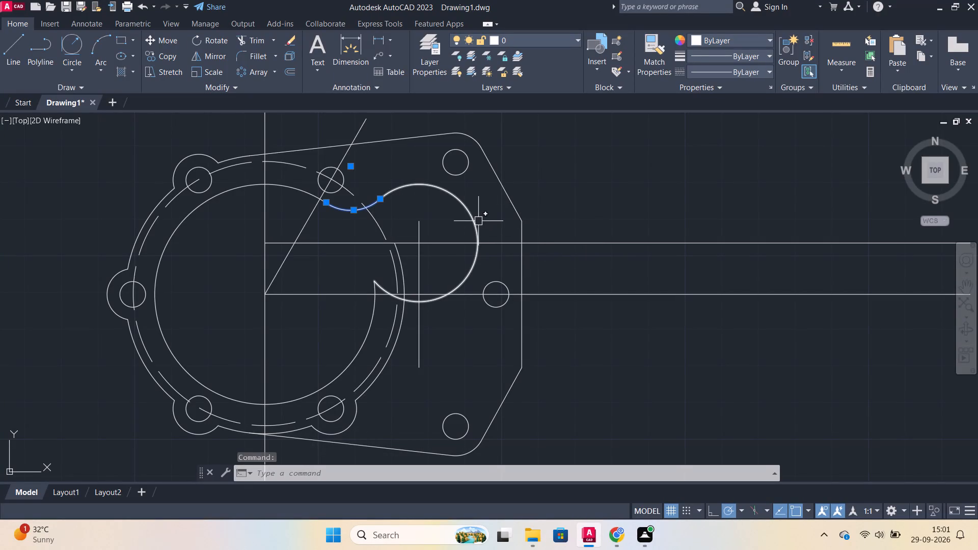
scroll(489, 238, down, 2)
scroll(497, 236, up, 2)
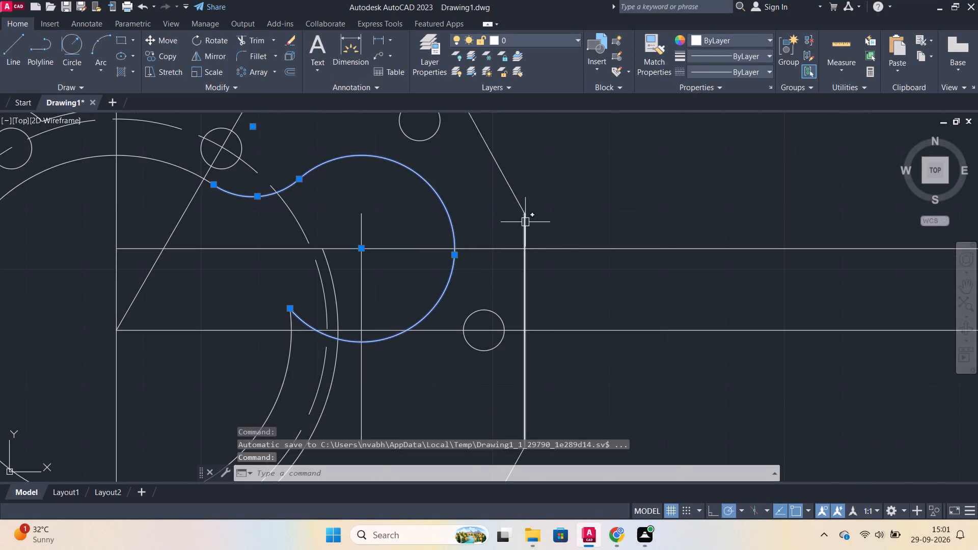
scroll(542, 261, down, 1)
text(MI)
key(Return)
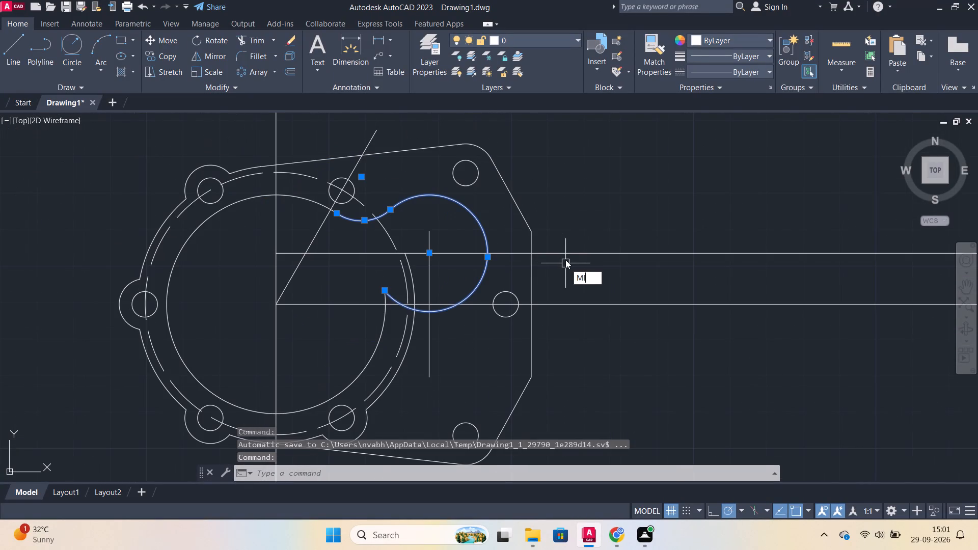
click(278, 304)
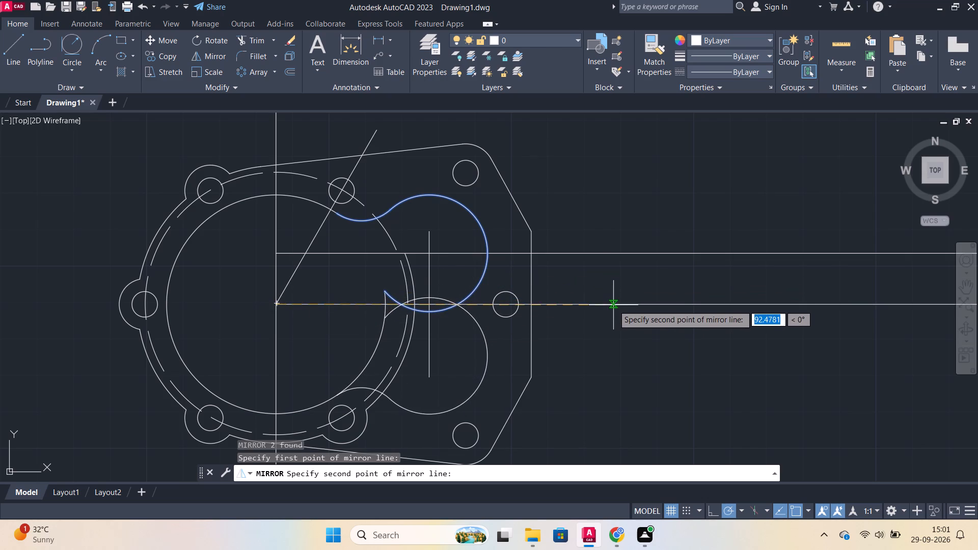
scroll(609, 304, down, 2)
middle_drag(608, 319, 582, 325)
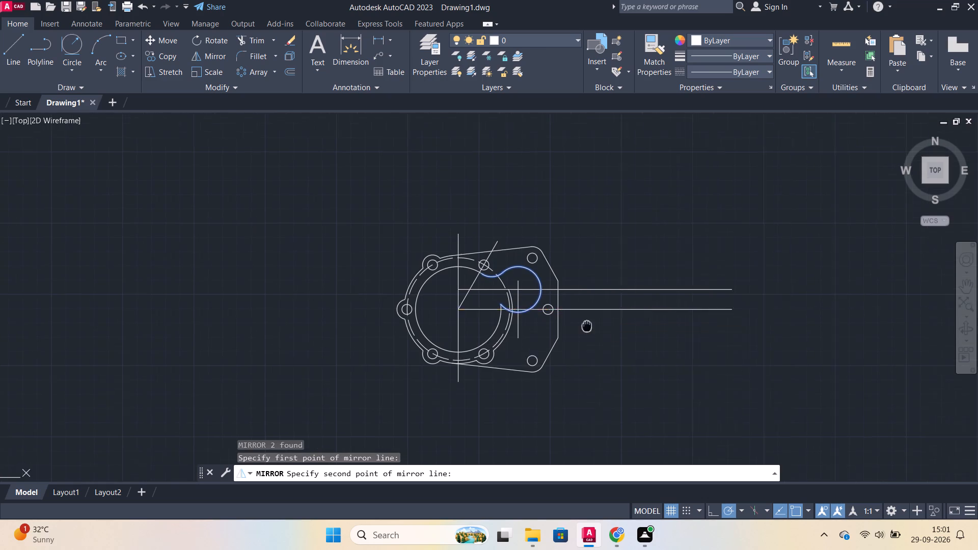
middle_drag(582, 325, 523, 302)
click(736, 287)
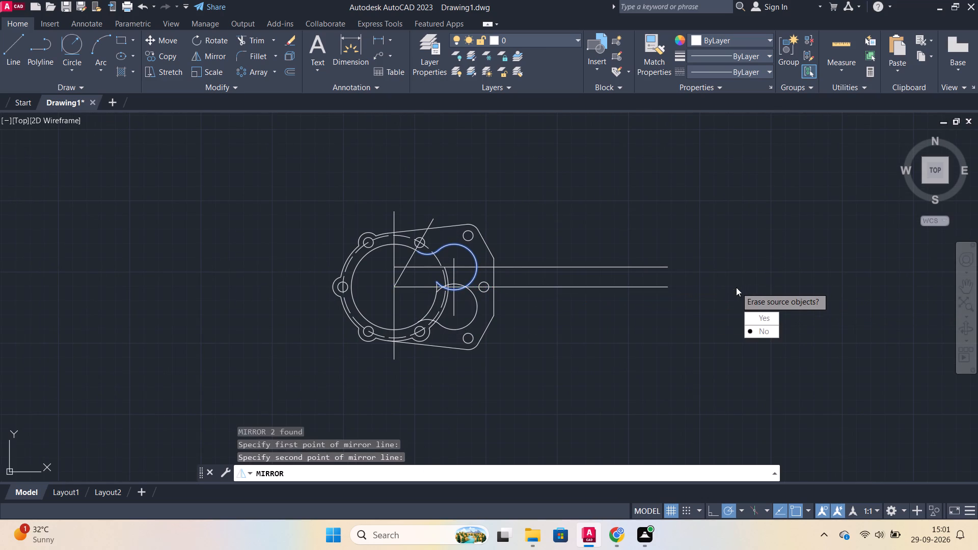
drag(758, 335, 736, 287)
scroll(542, 301, up, 2)
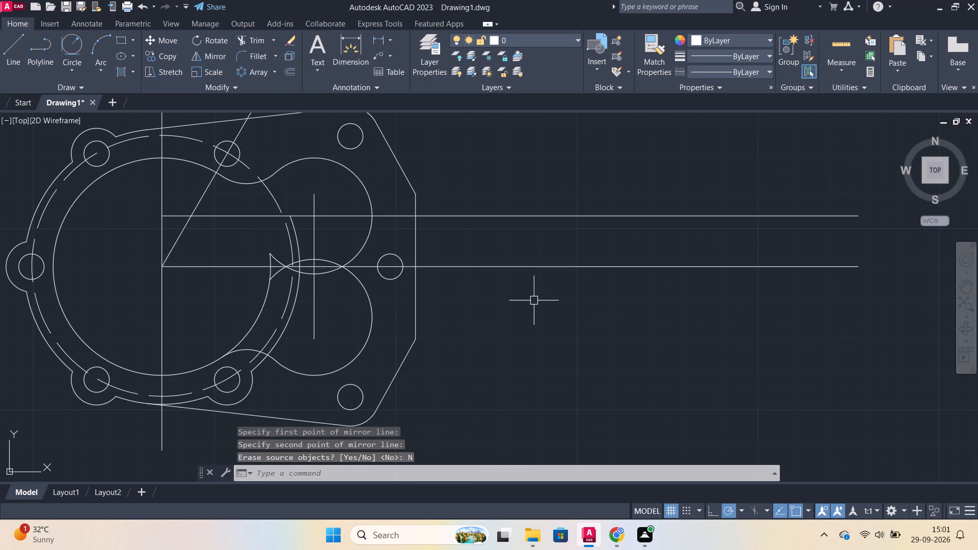
Trim the overlapping ends of the mirrored 32 mm arcs and the ring's inner arc between the lobes to form one inner contour.
middle_drag(461, 333, 645, 272)
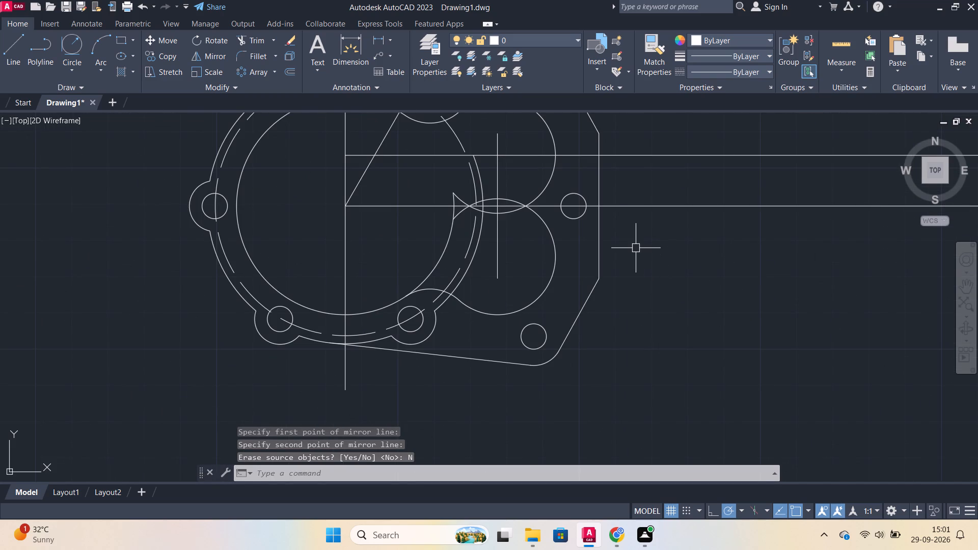
text(TR)
key(Return)
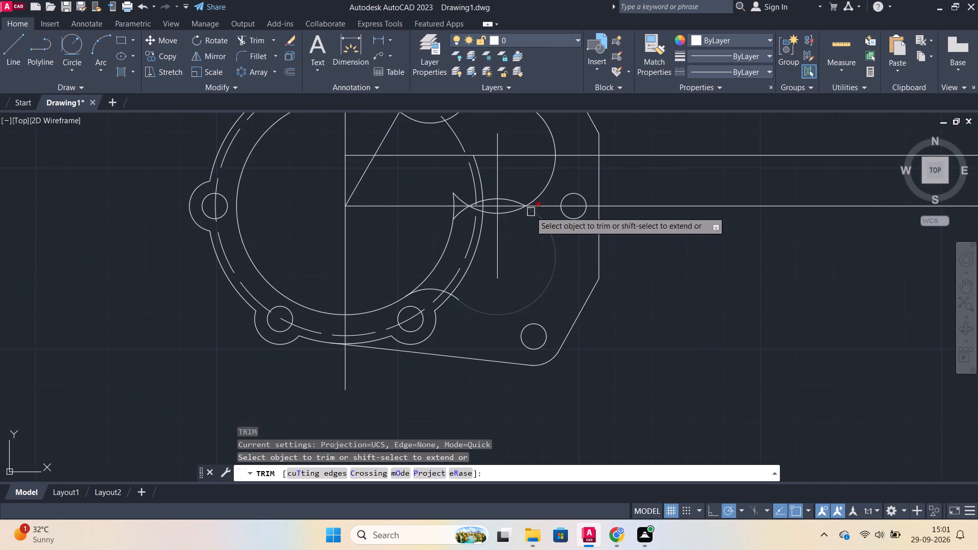
click(515, 208)
click(516, 204)
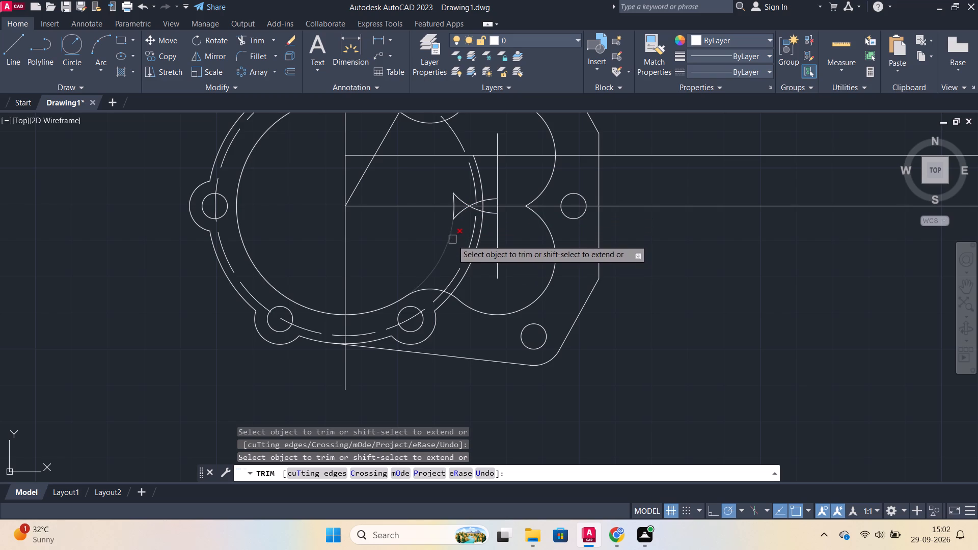
click(437, 271)
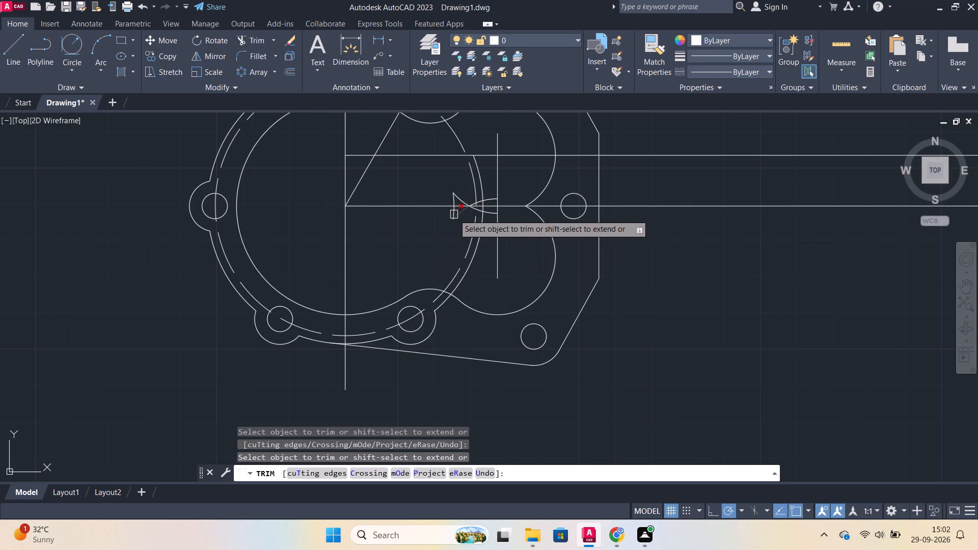
click(454, 214)
click(455, 198)
click(454, 202)
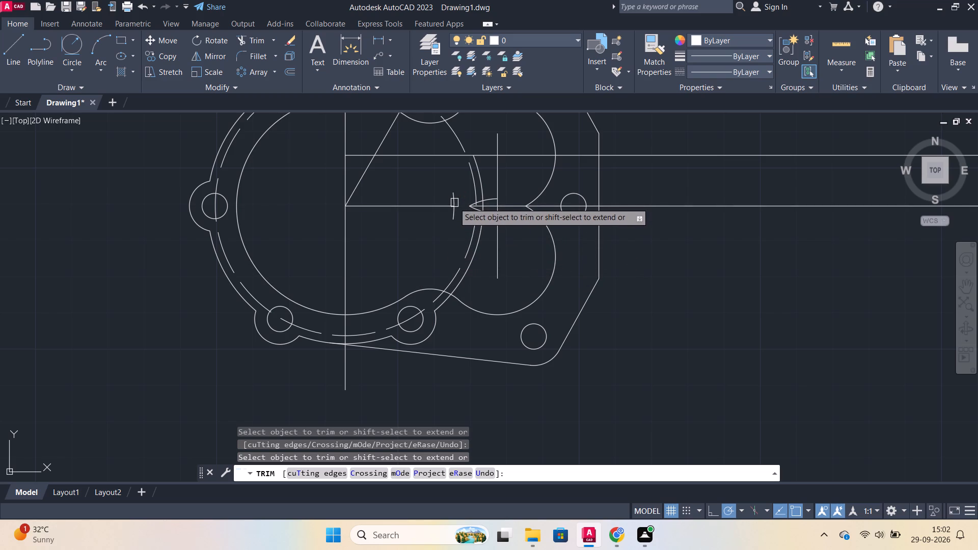
click(452, 201)
click(452, 217)
scroll(460, 214, up, 2)
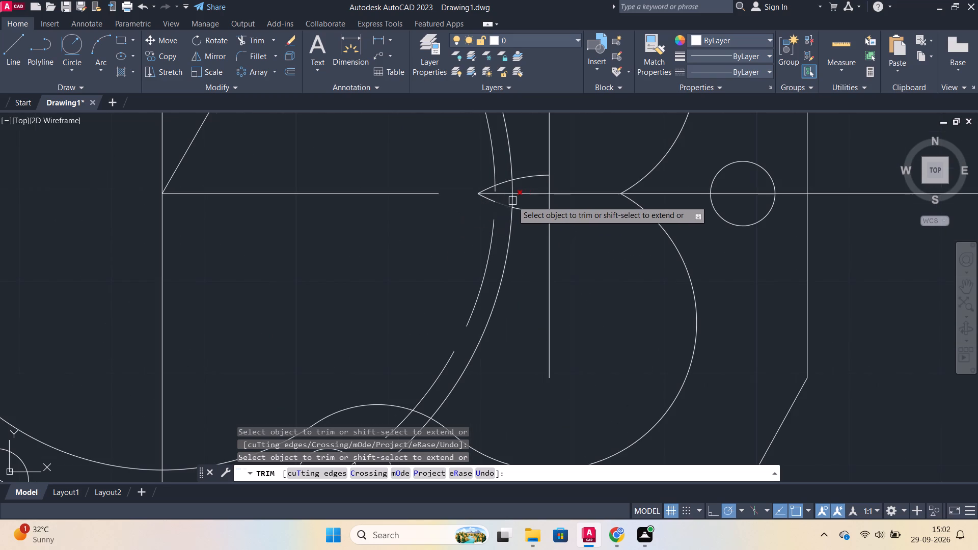
click(523, 212)
click(501, 205)
click(481, 201)
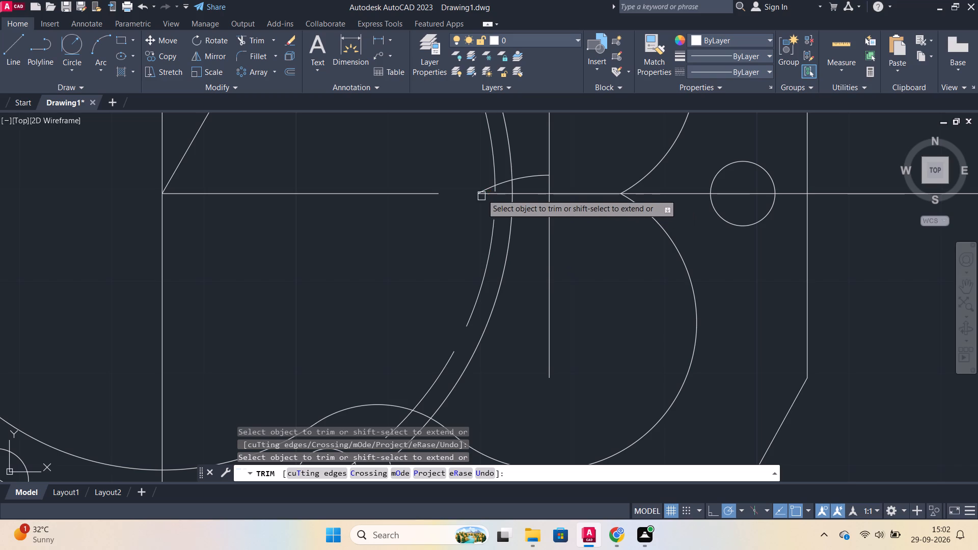
click(531, 177)
click(503, 179)
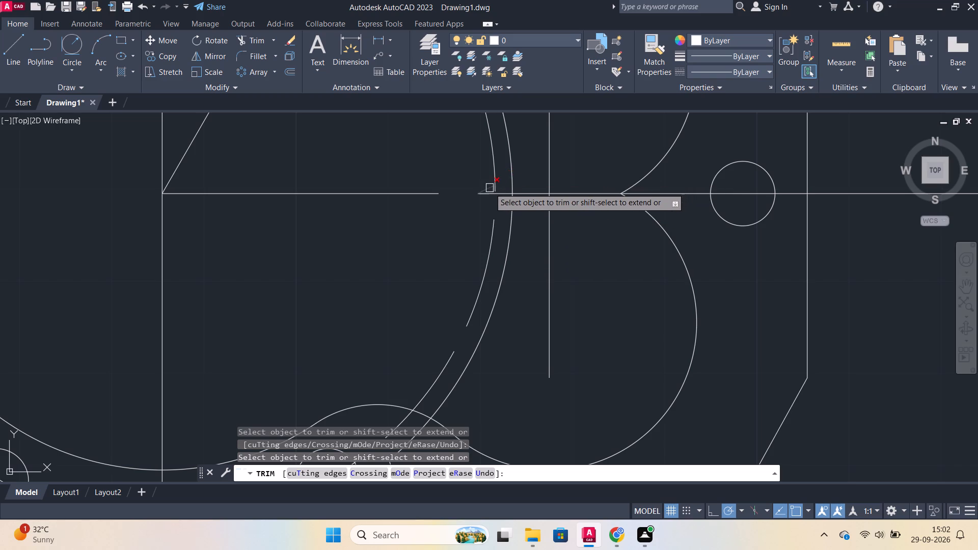
click(487, 188)
scroll(470, 183, down, 2)
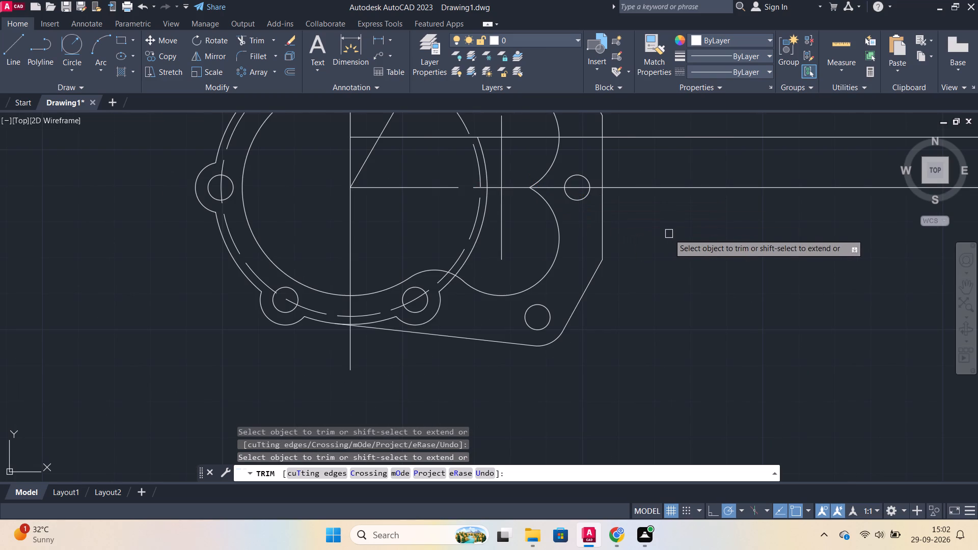
Trim the outer ring arc and lug arc enclosed by the lower tangent line, up to the inner contour's lower fillet.
scroll(669, 236, down, 1)
middle_drag(666, 240, 636, 263)
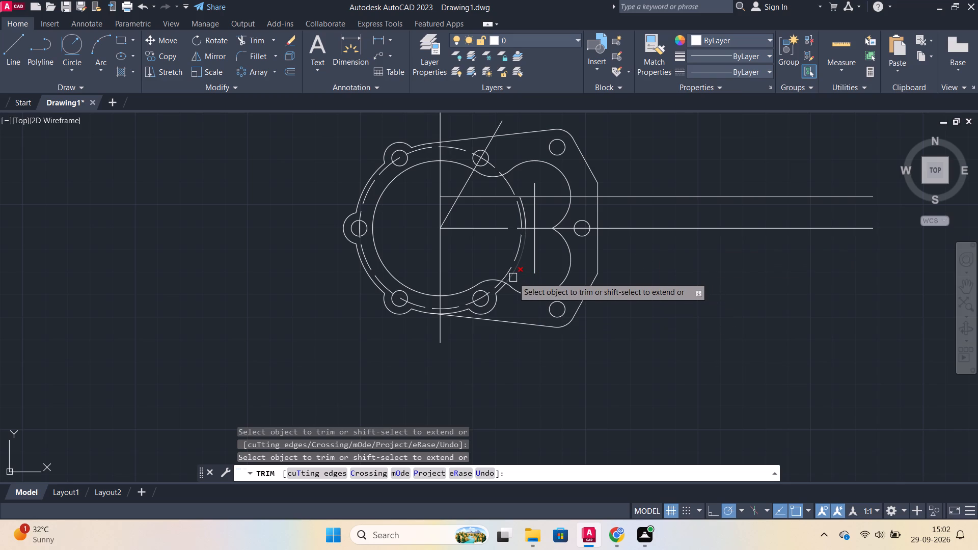
scroll(513, 278, up, 1)
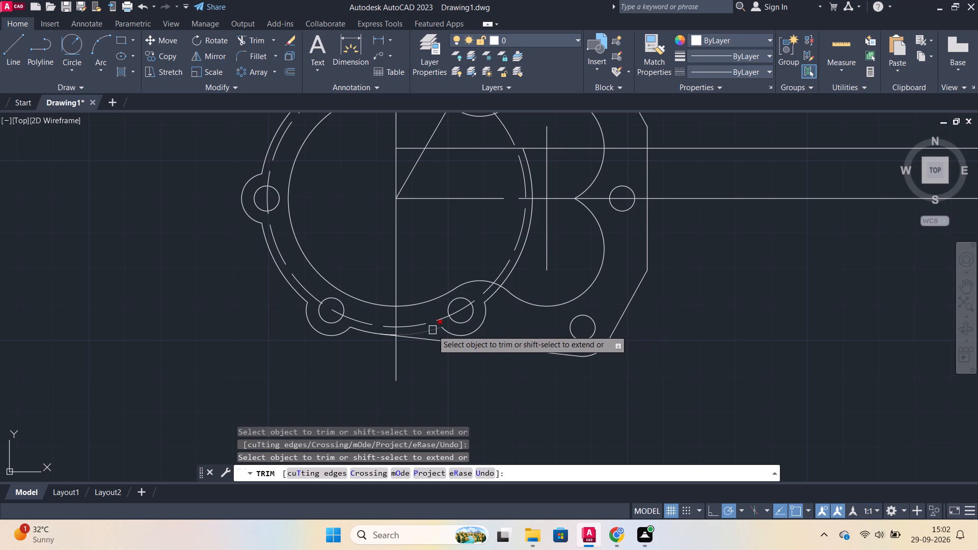
scroll(373, 336, up, 5)
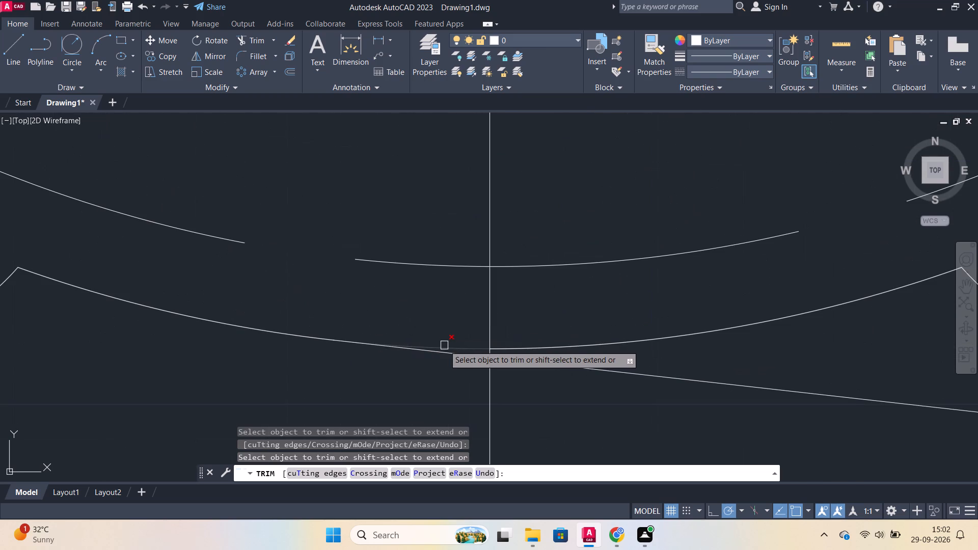
click(454, 348)
scroll(509, 344, down, 3)
click(568, 344)
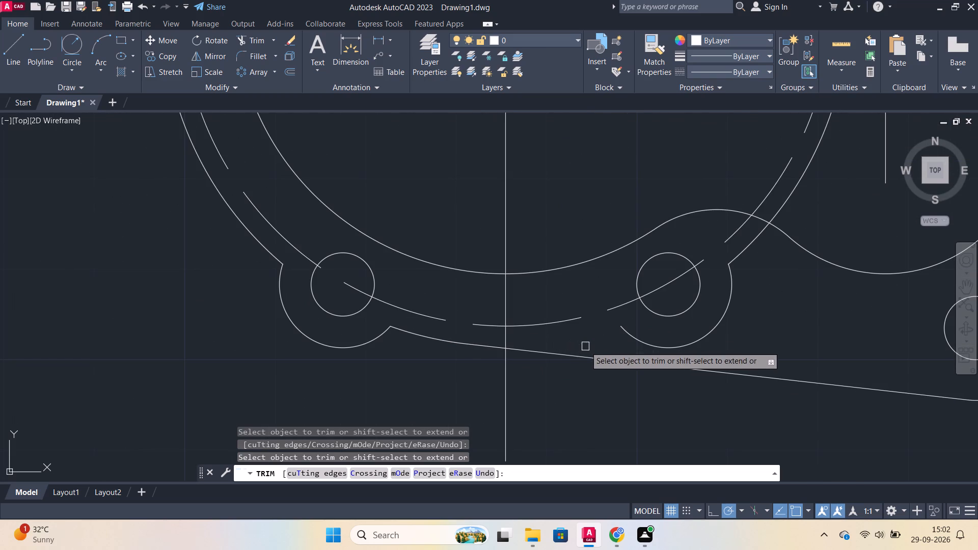
middle_drag(783, 339, 649, 334)
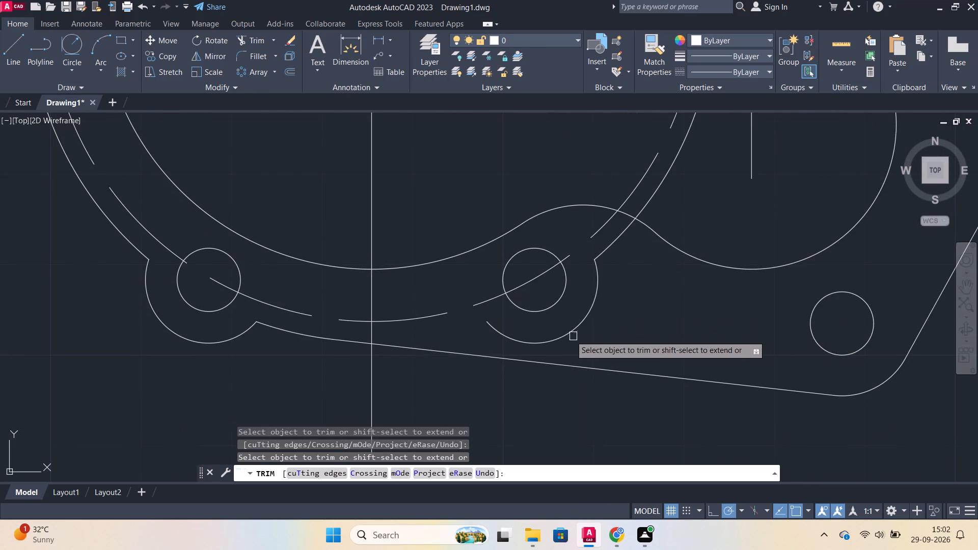
click(568, 335)
scroll(616, 295, down, 2)
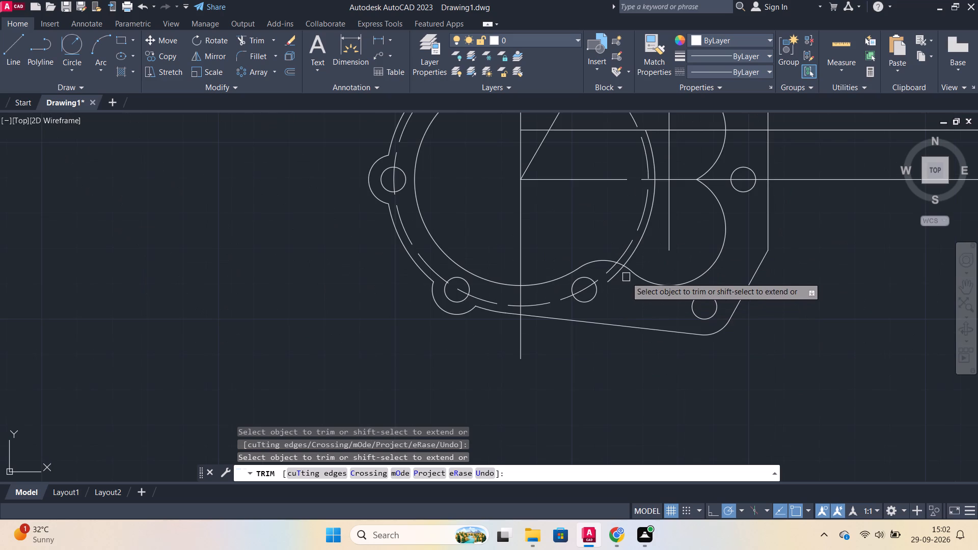
click(617, 276)
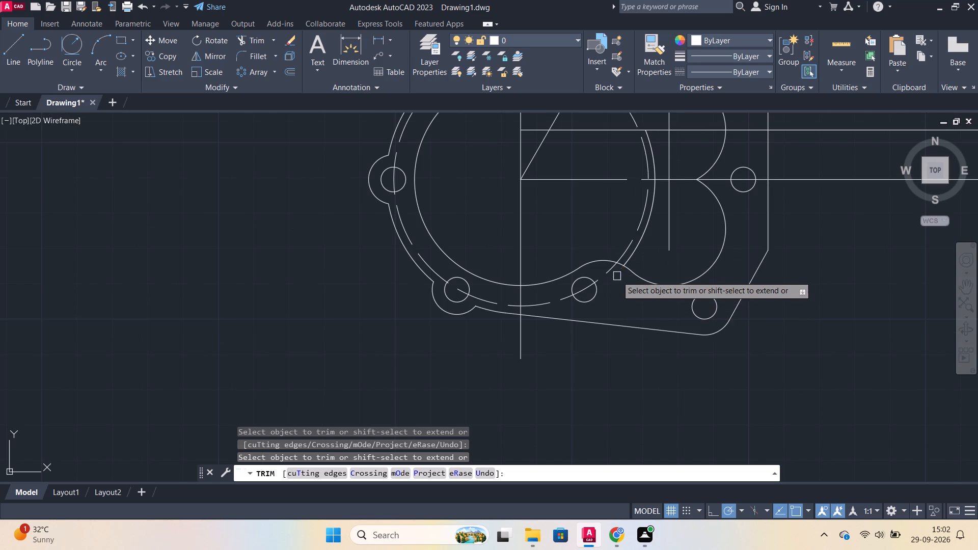
Trim away the outer ring arc and dashed pitch circle portions that cross the inside of the inner contour.
click(641, 244)
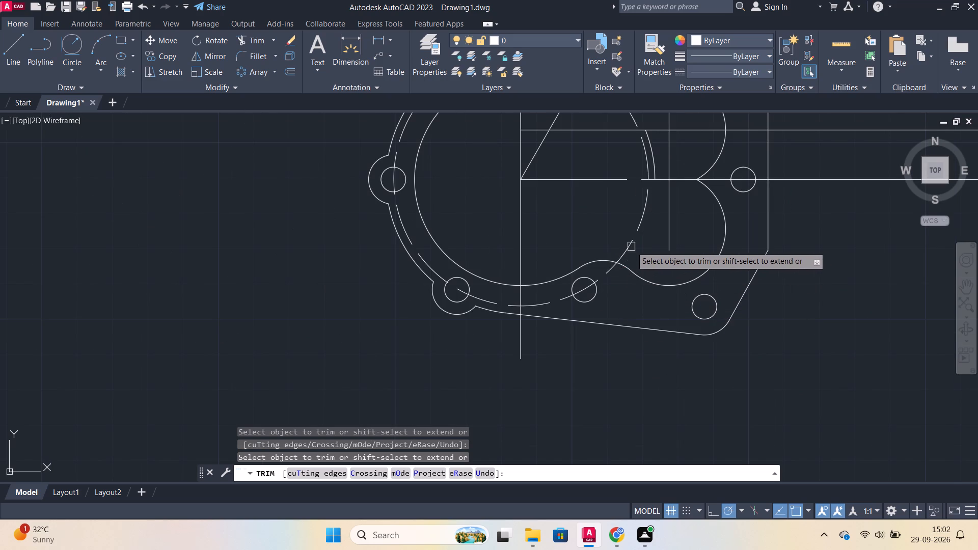
click(625, 249)
middle_drag(650, 218, 604, 382)
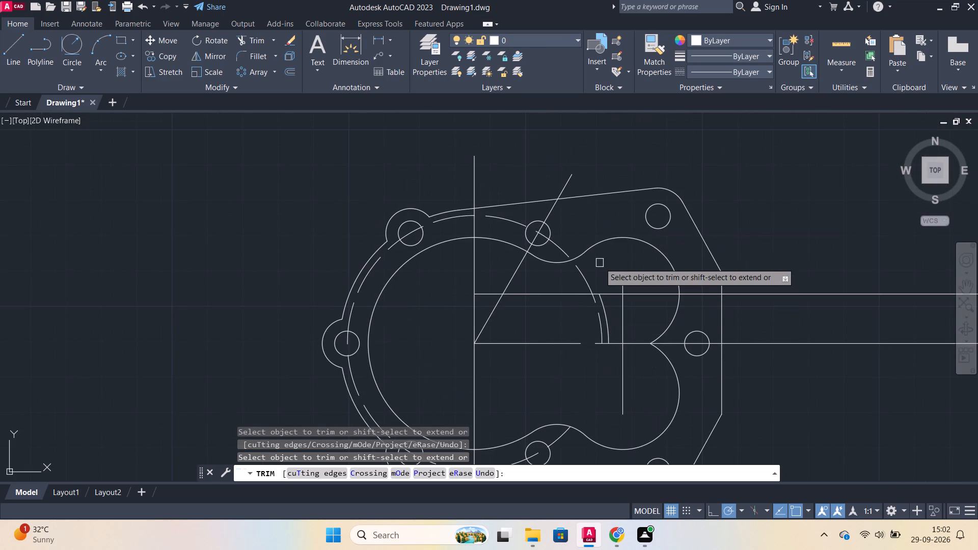
click(583, 275)
click(607, 307)
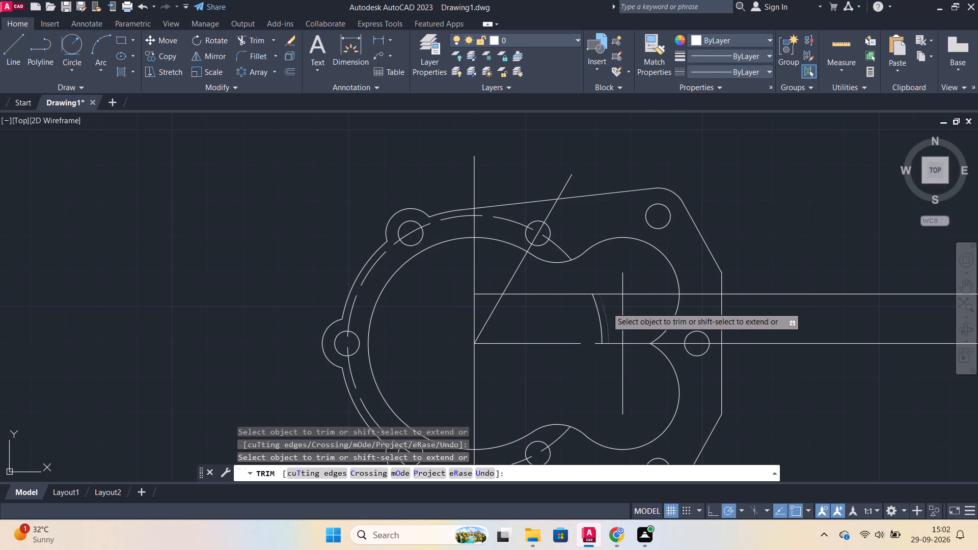
click(601, 314)
Trim the two long horizontal lines back to the vertical edge of the side outline.
scroll(605, 273, down, 2)
scroll(691, 263, up, 2)
middle_drag(691, 262, 687, 262)
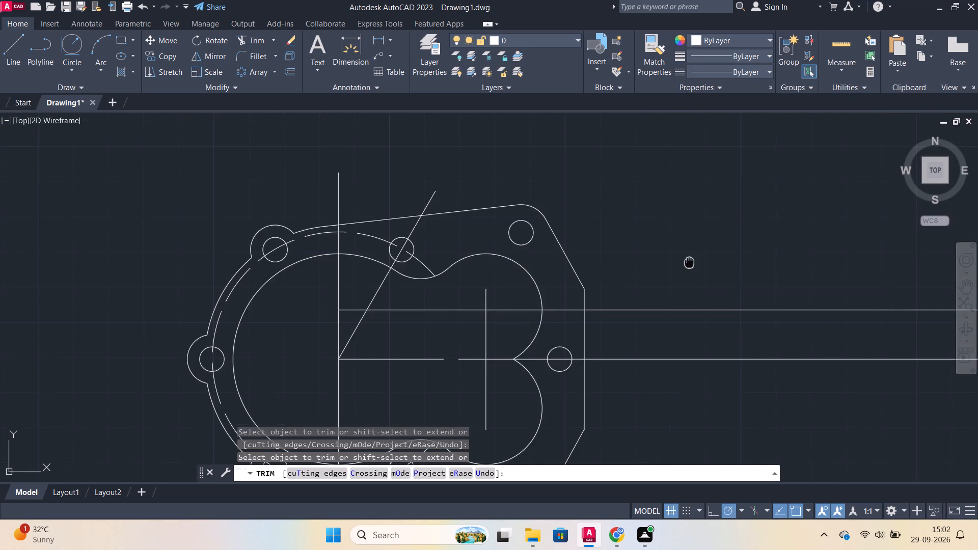
middle_drag(687, 262, 735, 214)
scroll(742, 216, down, 1)
middle_drag(714, 211, 668, 196)
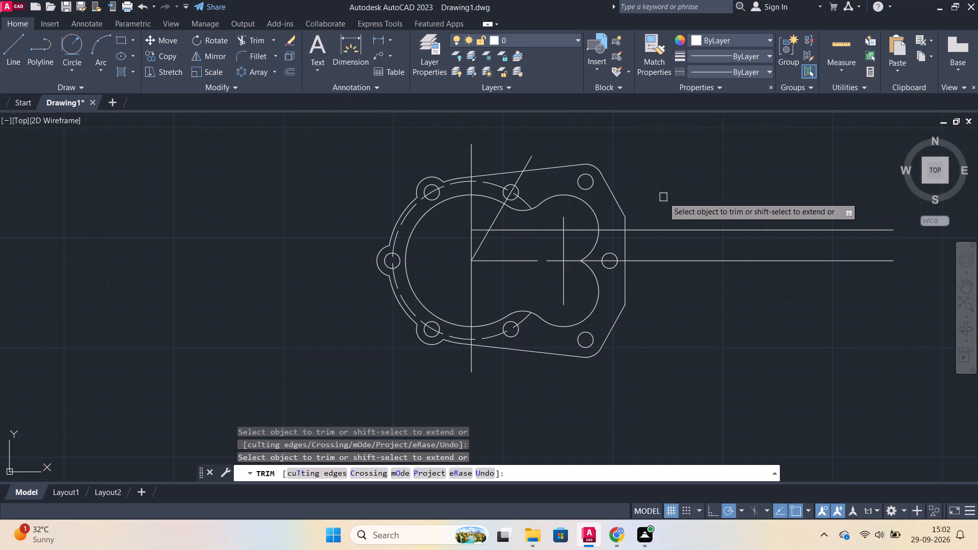
drag(717, 276, 702, 197)
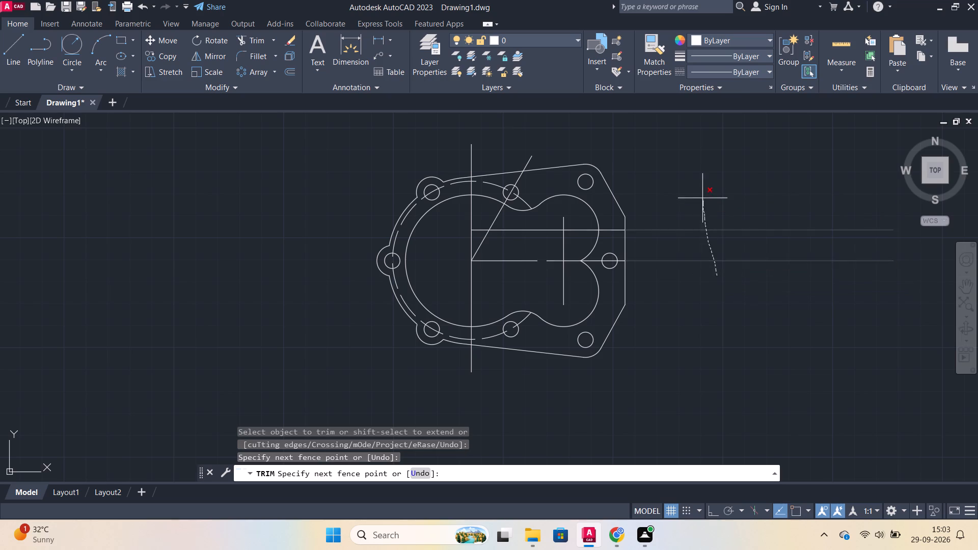
drag(702, 197, 699, 169)
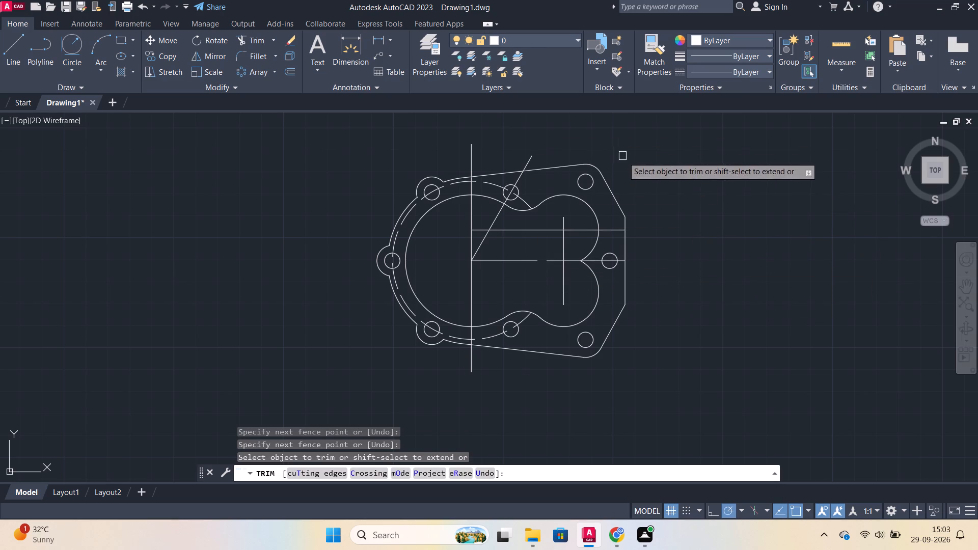
key(Escape)
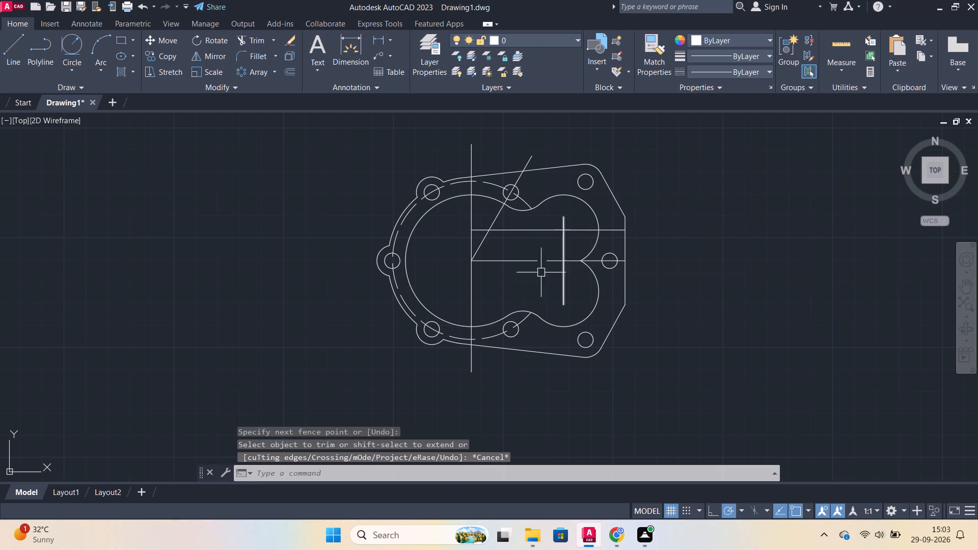
Apply the ACAD_ISO02W100 linetype to the ring's vertical centre line, the upper horizontal line and the short vertical line through the lobes.
click(563, 244)
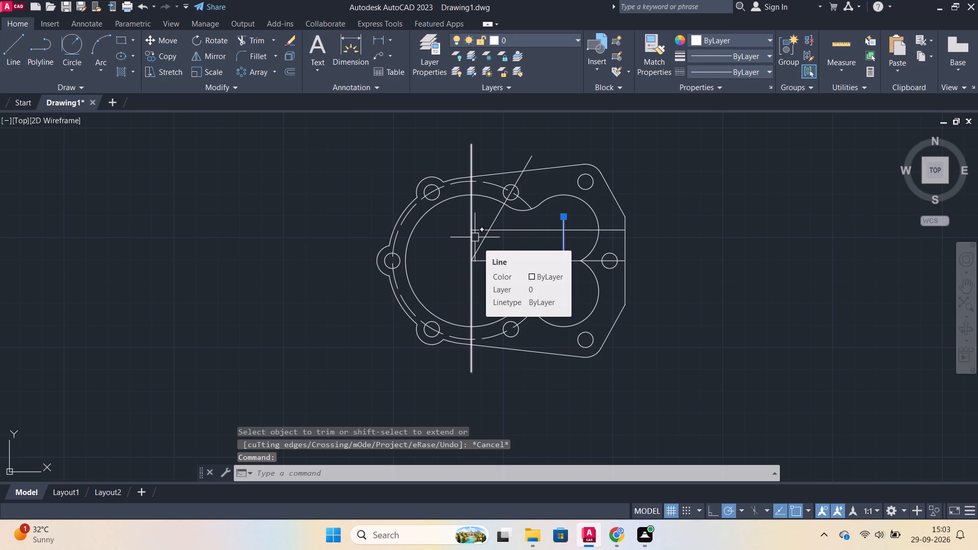
click(492, 227)
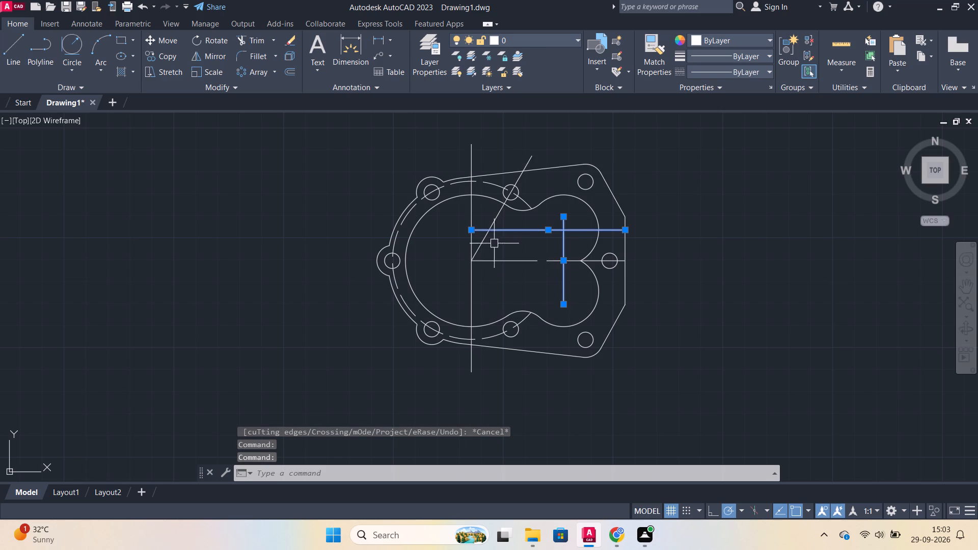
click(473, 210)
click(765, 69)
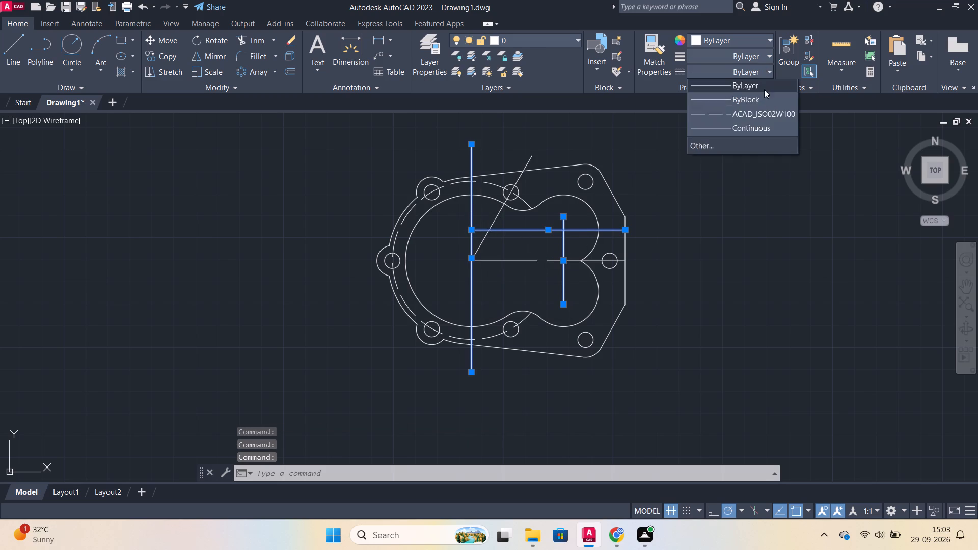
click(736, 116)
key(Escape)
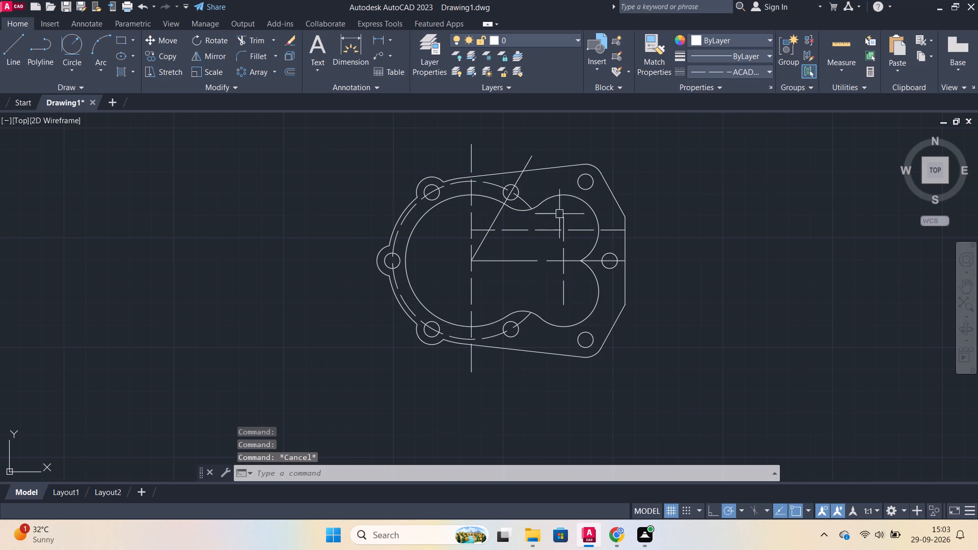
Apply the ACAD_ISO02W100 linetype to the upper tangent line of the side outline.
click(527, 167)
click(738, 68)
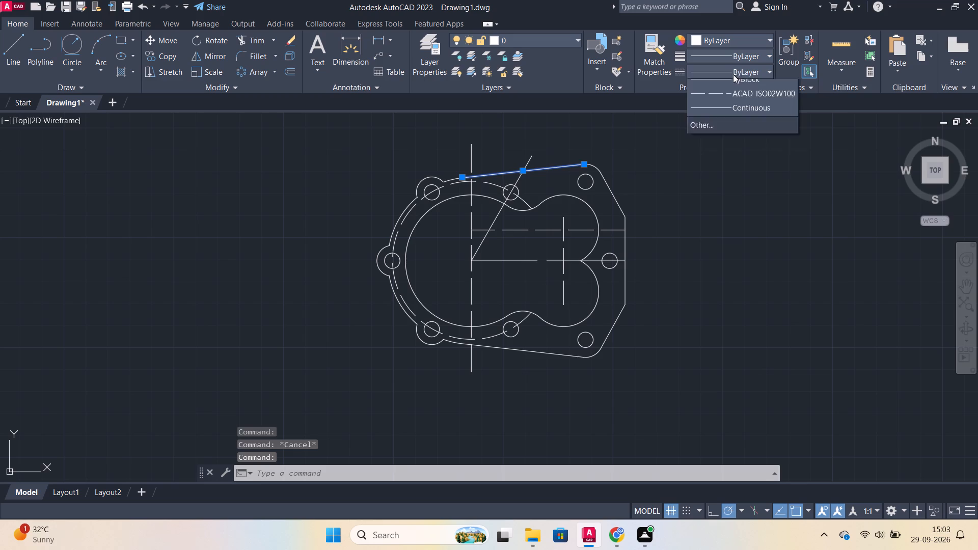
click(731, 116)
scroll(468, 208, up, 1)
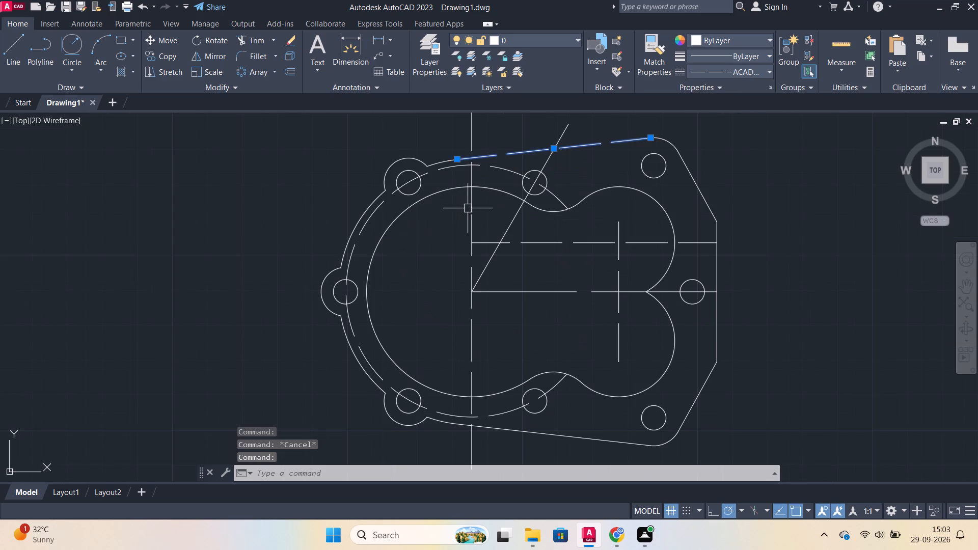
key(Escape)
Modify the ISO-25 dimension style with an arrow size of 3 and a text height of 5.
scroll(471, 199, down, 2)
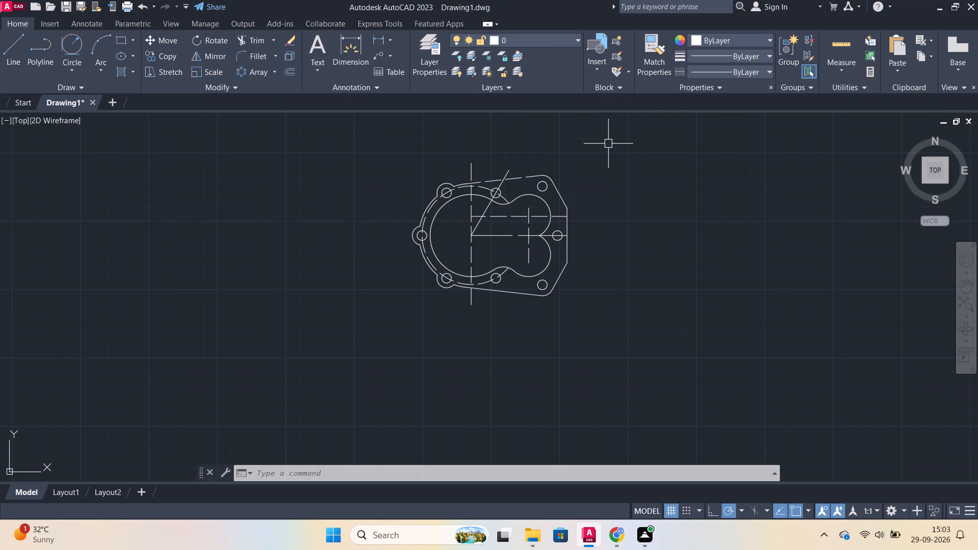
key(d)
key(Return)
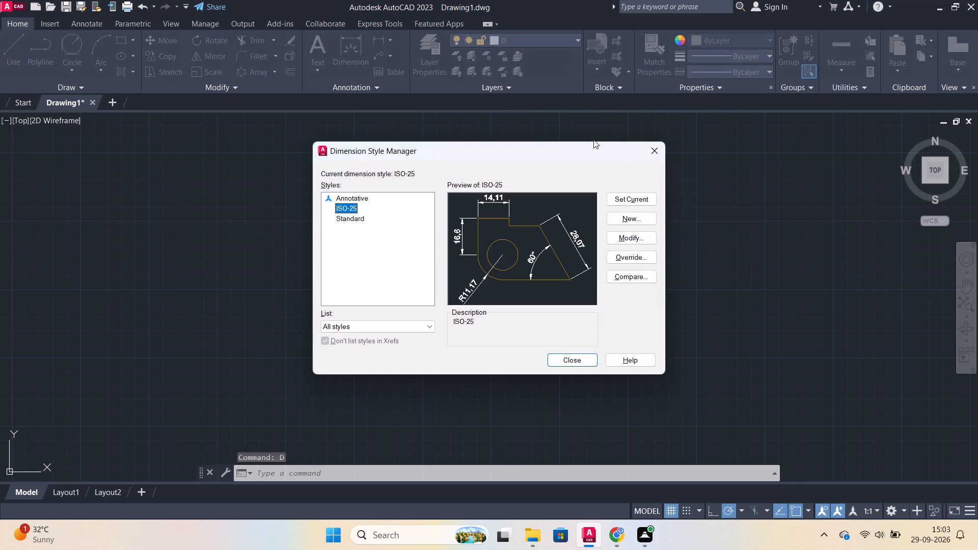
click(621, 244)
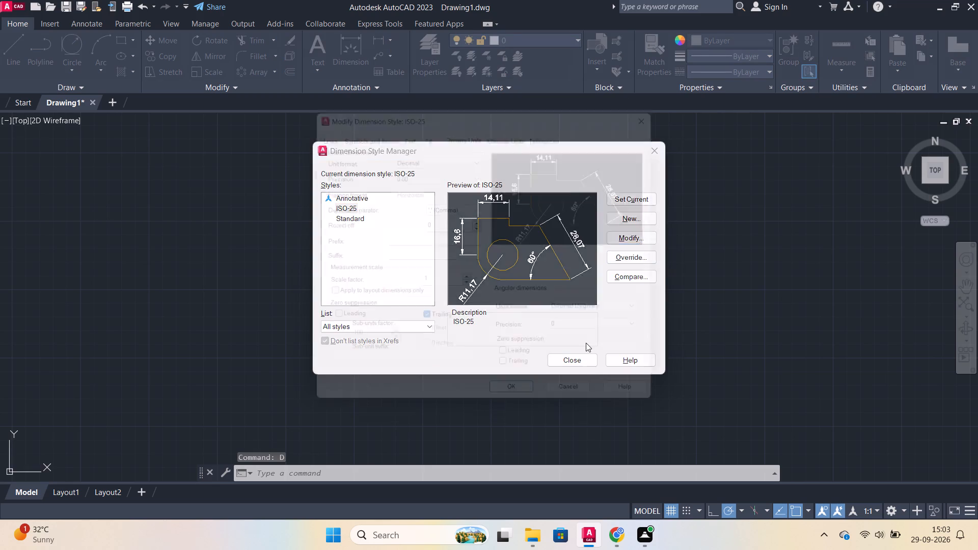
click(348, 121)
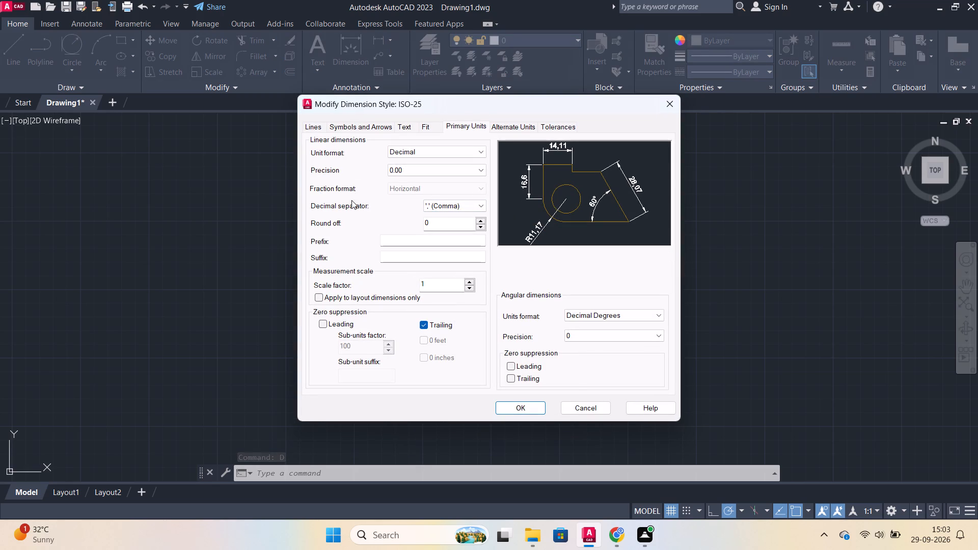
click(358, 129)
drag(335, 254, 329, 254)
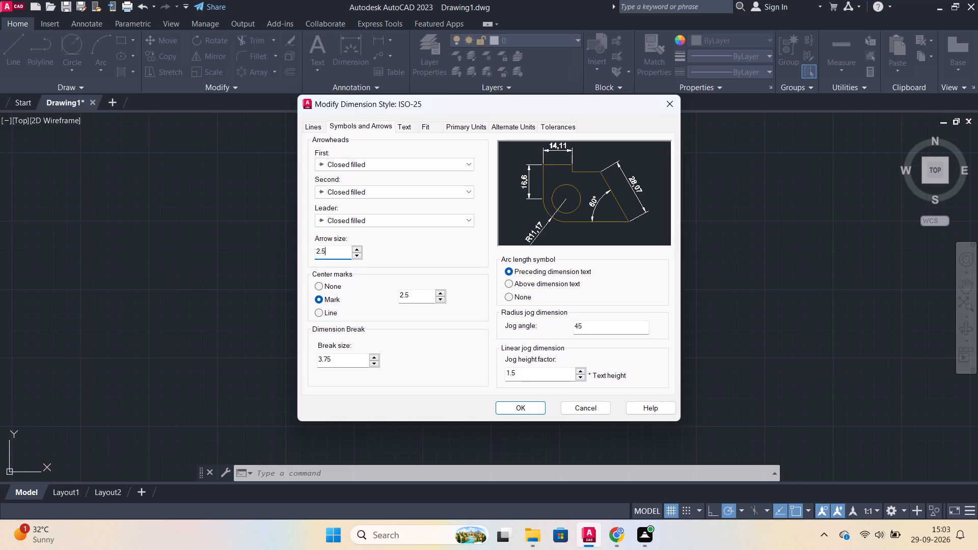
drag(329, 254, 296, 253)
key(3)
key(Return)
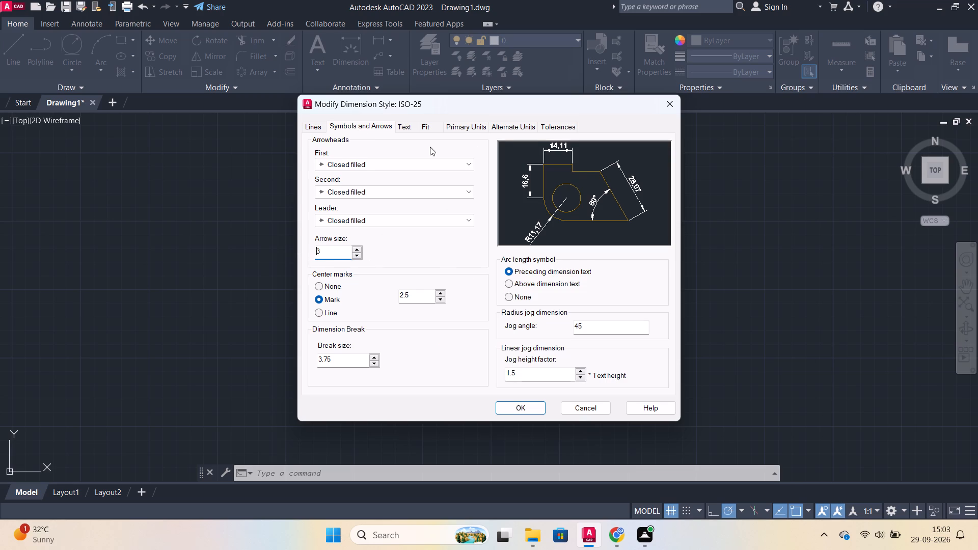
click(412, 127)
drag(455, 218, 423, 218)
key(5)
key(Return)
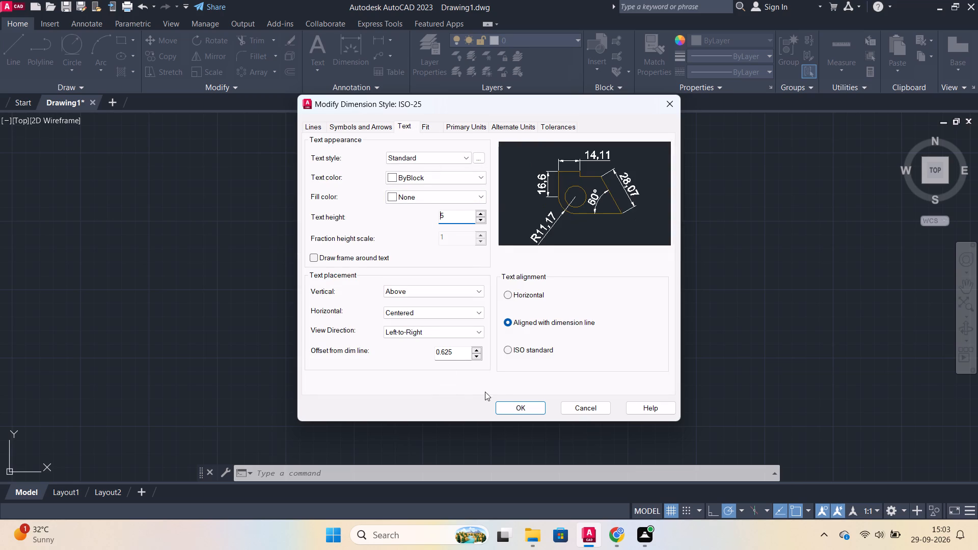
Set the ISO-25 style's linear dimension precision to 0 and make the style current.
click(480, 128)
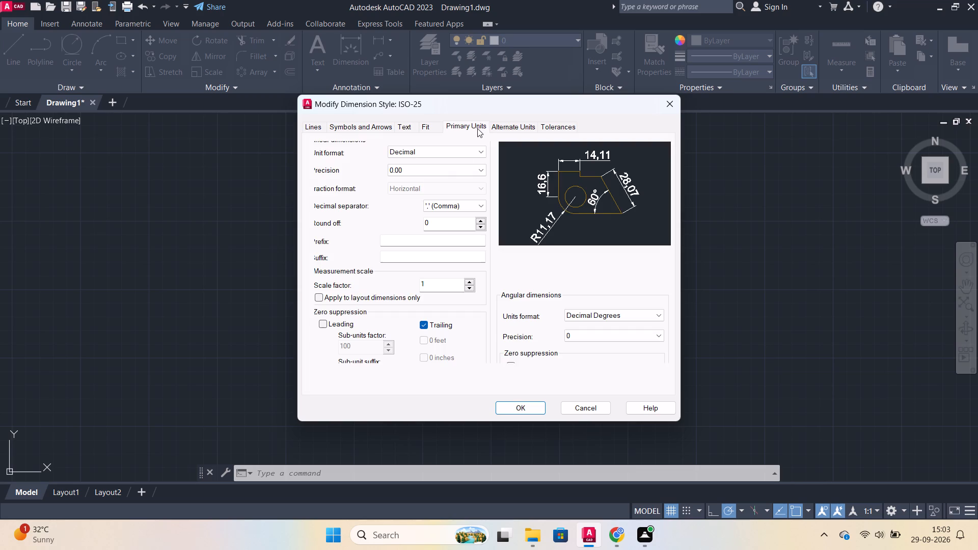
click(445, 177)
click(425, 174)
click(393, 181)
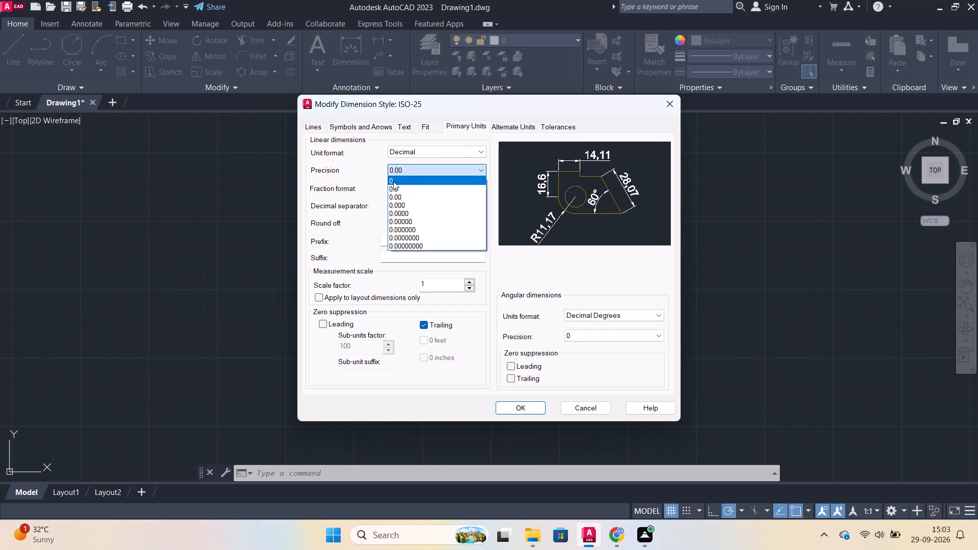
click(523, 406)
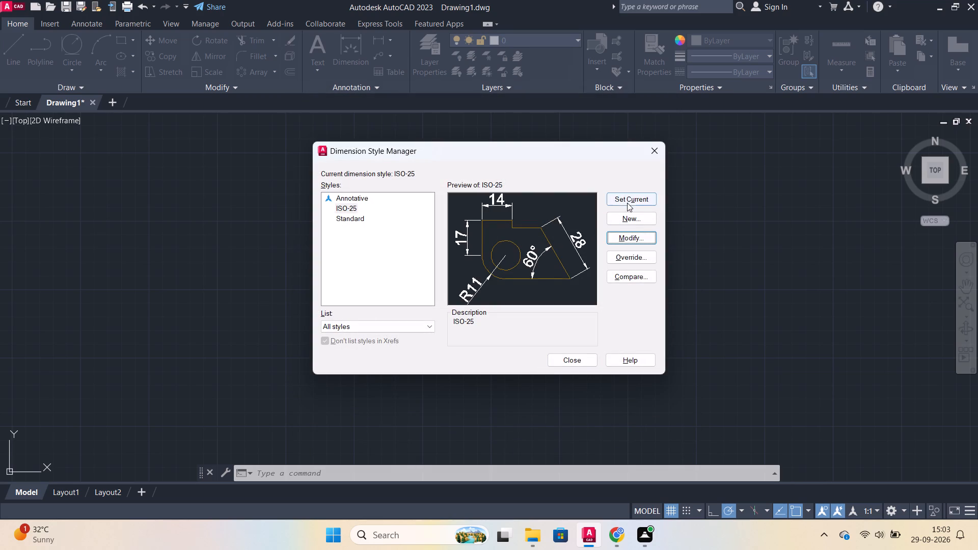
click(627, 203)
click(569, 358)
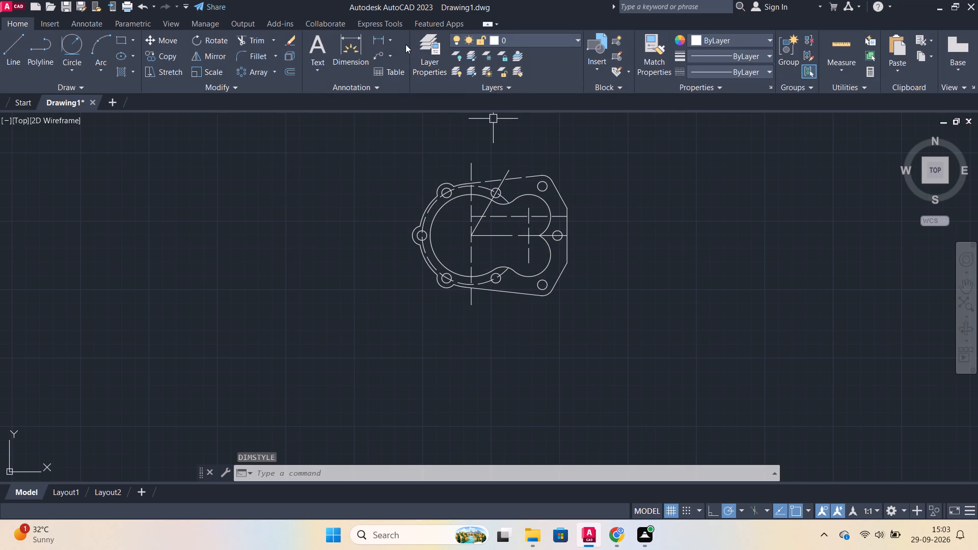
Add a vertical linear dimension for the outline's overall height between its upper and lower rounded corners, placed beyond the flat vertical edge.
click(380, 42)
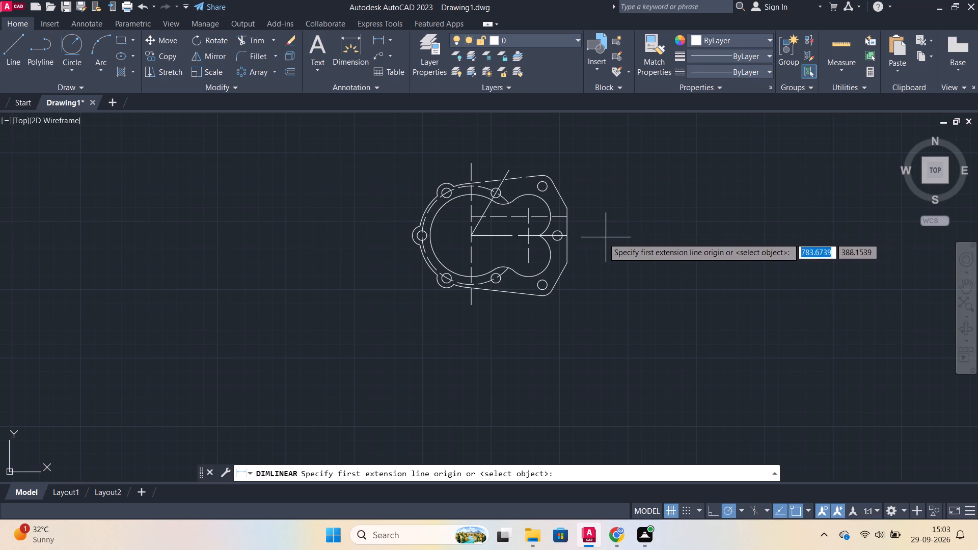
scroll(554, 198, up, 1)
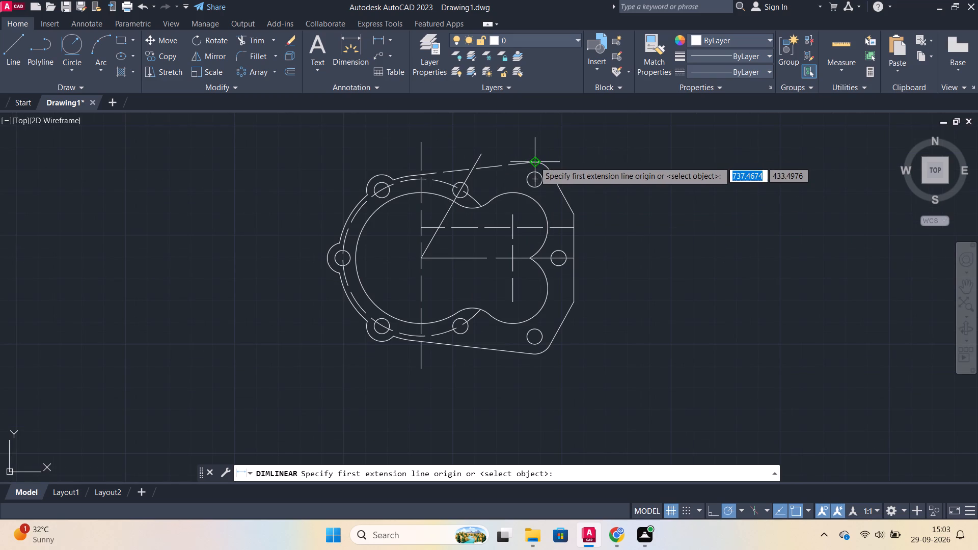
click(534, 161)
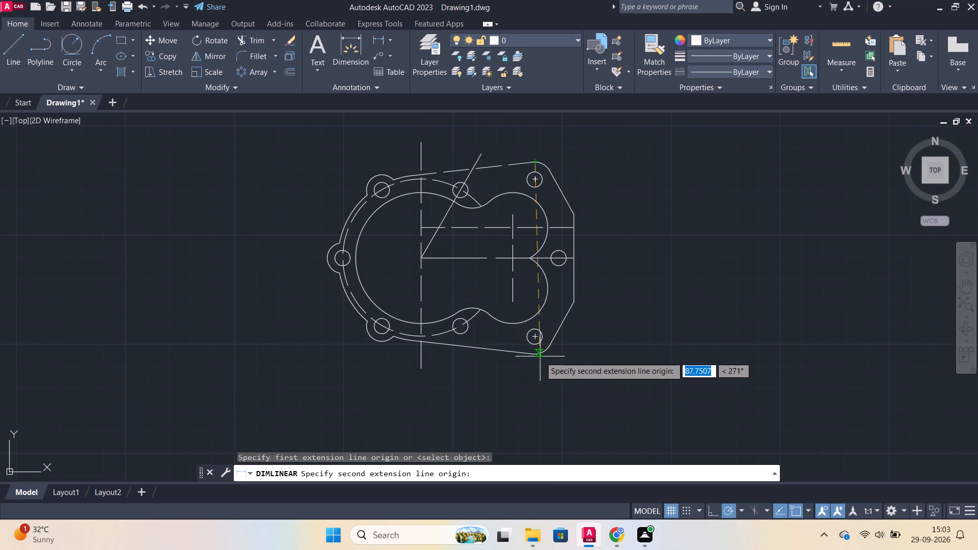
click(536, 354)
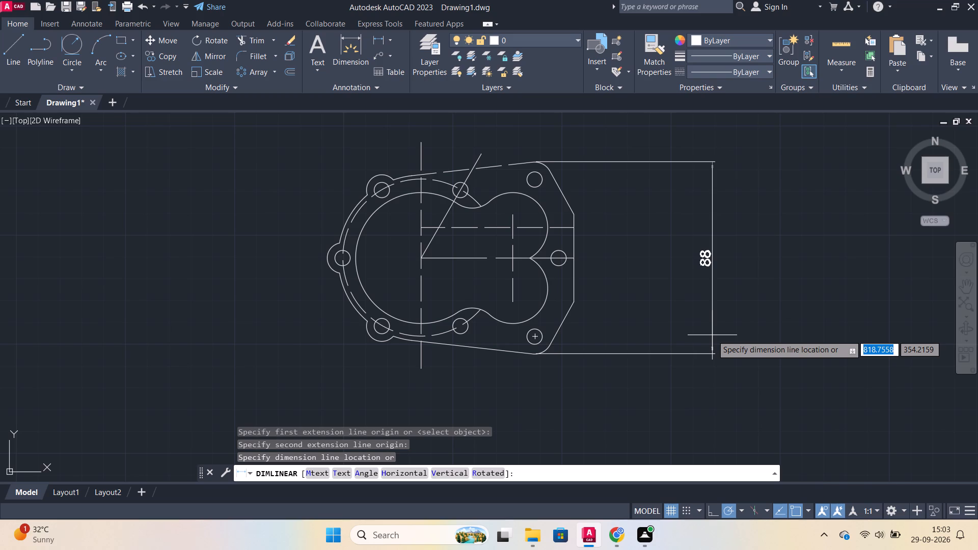
click(718, 335)
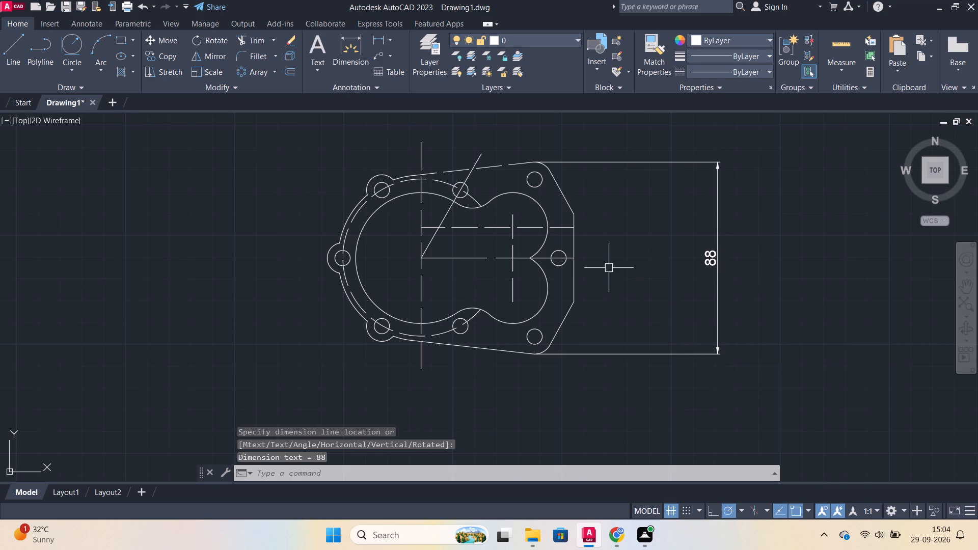
Add a vertical linear dimension between the centres of the upper corner hole and the middle hole, inside the overall height dimension.
key(space)
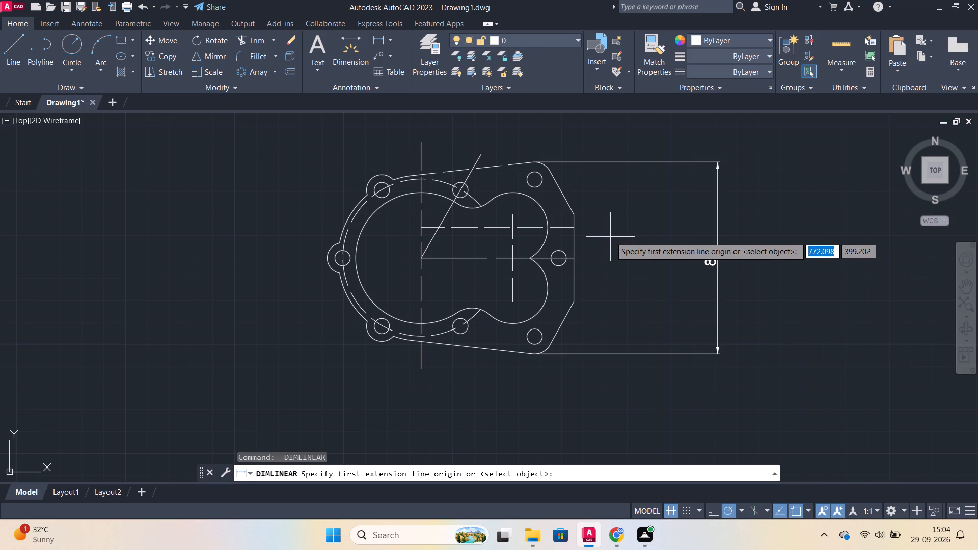
click(536, 179)
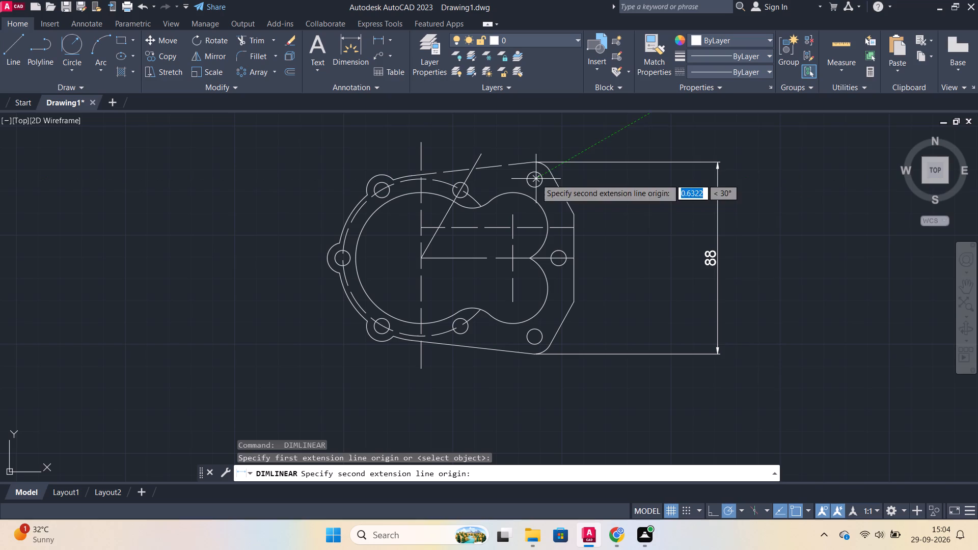
click(559, 258)
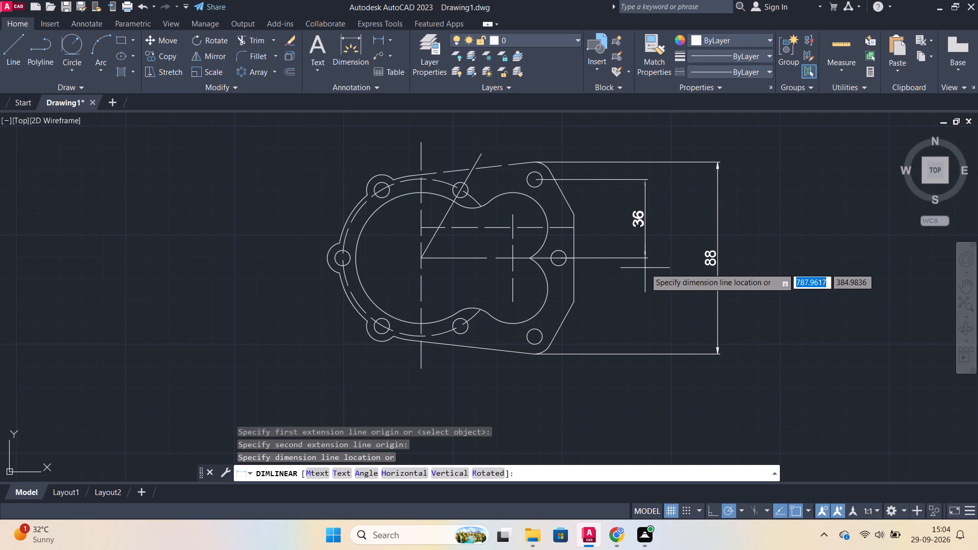
click(671, 268)
Add a horizontal linear dimension below the view from the ring's vertical centre line to the lobes' vertical centre line.
key(space)
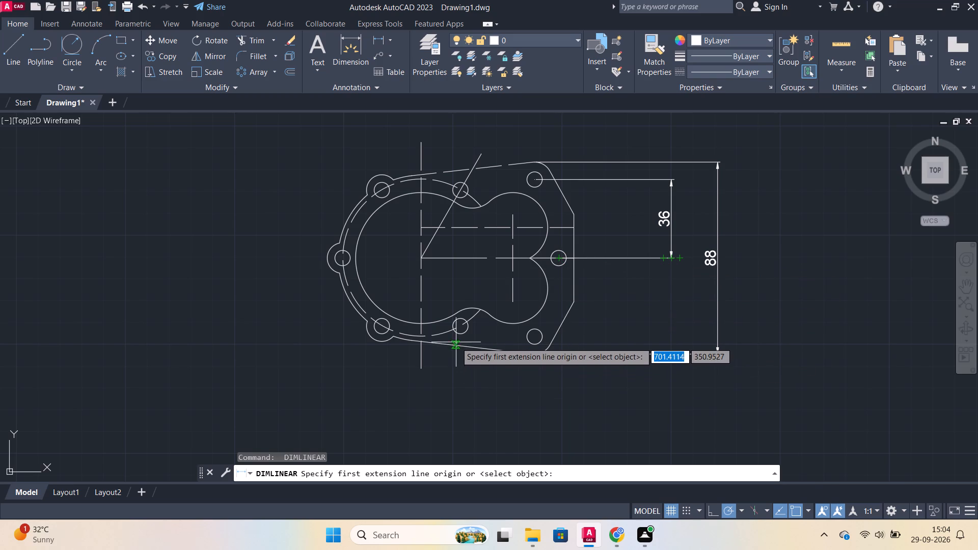
click(420, 353)
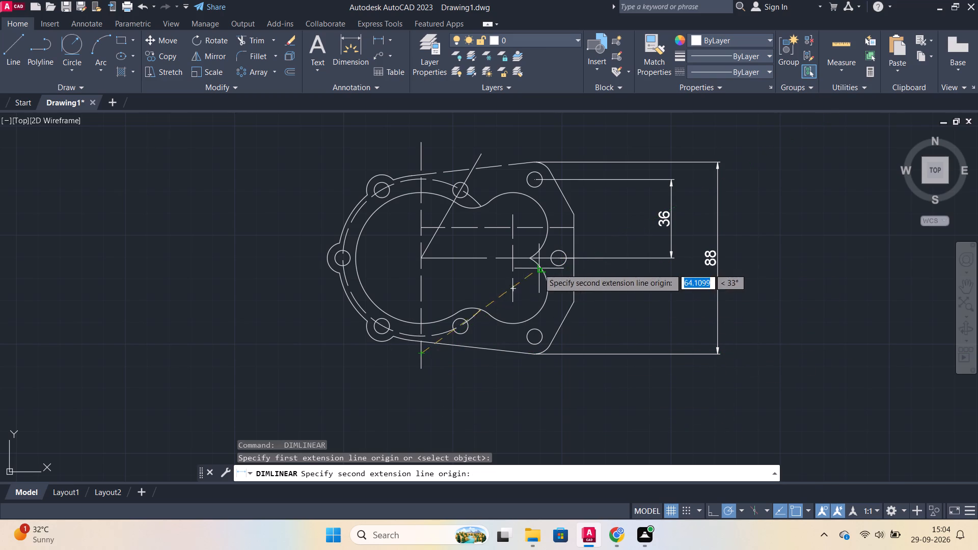
click(513, 290)
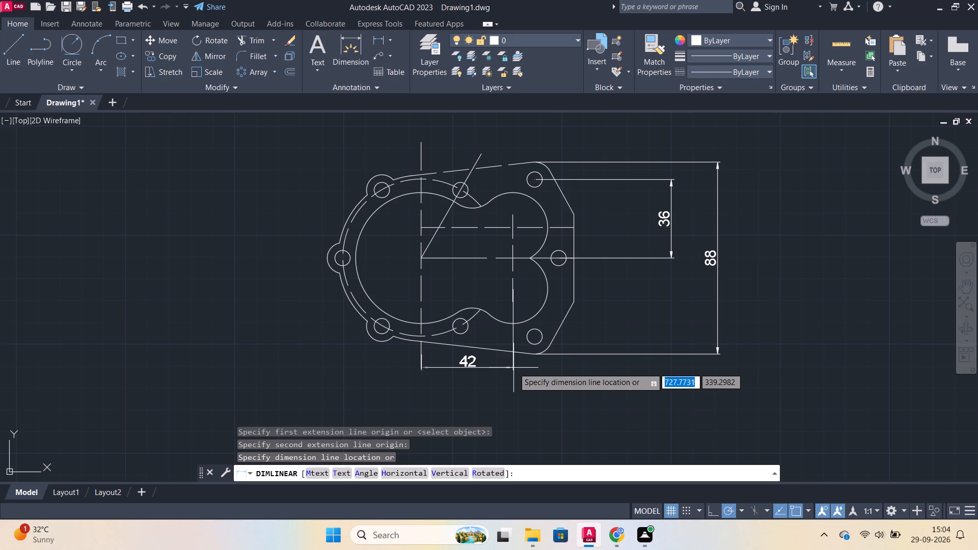
click(513, 368)
key(Escape)
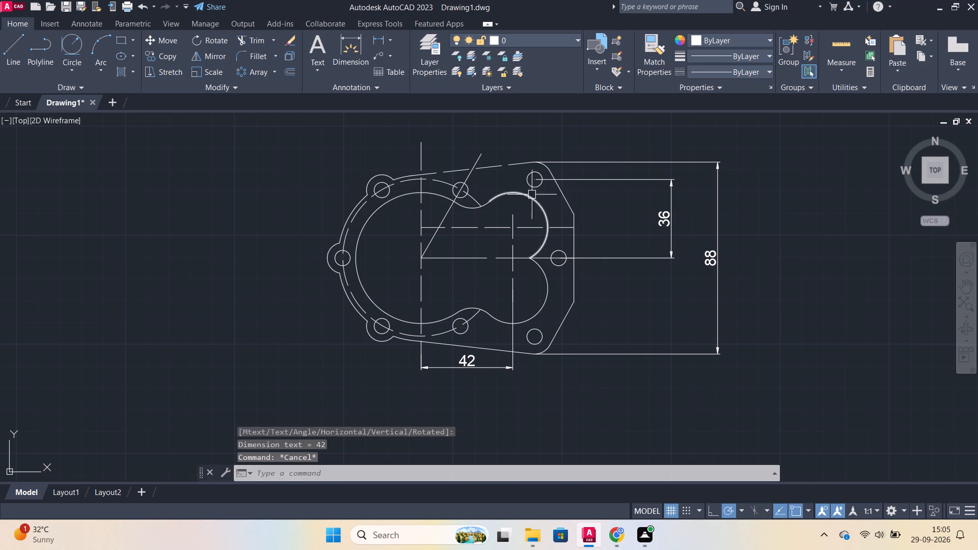
Set the upper tangent line's linetype back to ByLayer.
click(497, 168)
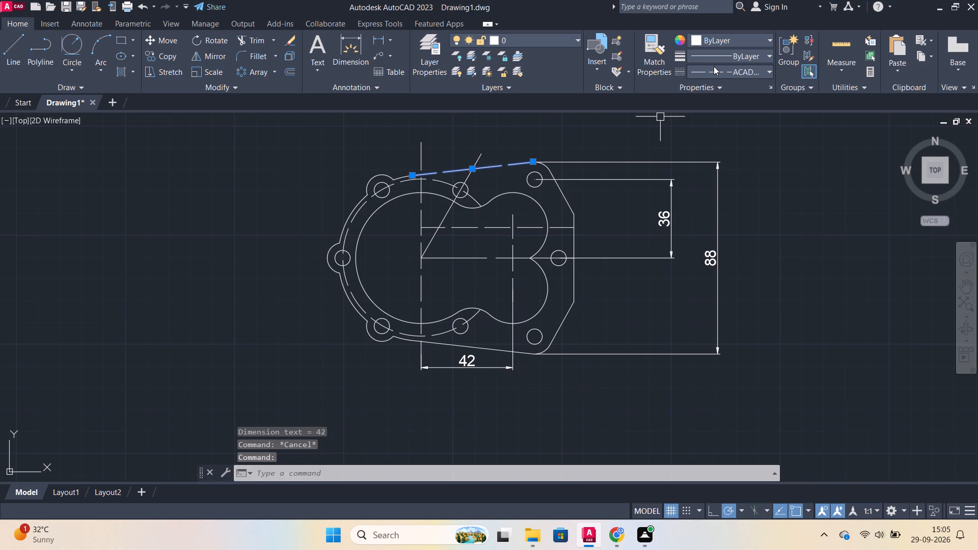
click(714, 66)
click(722, 80)
click(722, 83)
key(Escape)
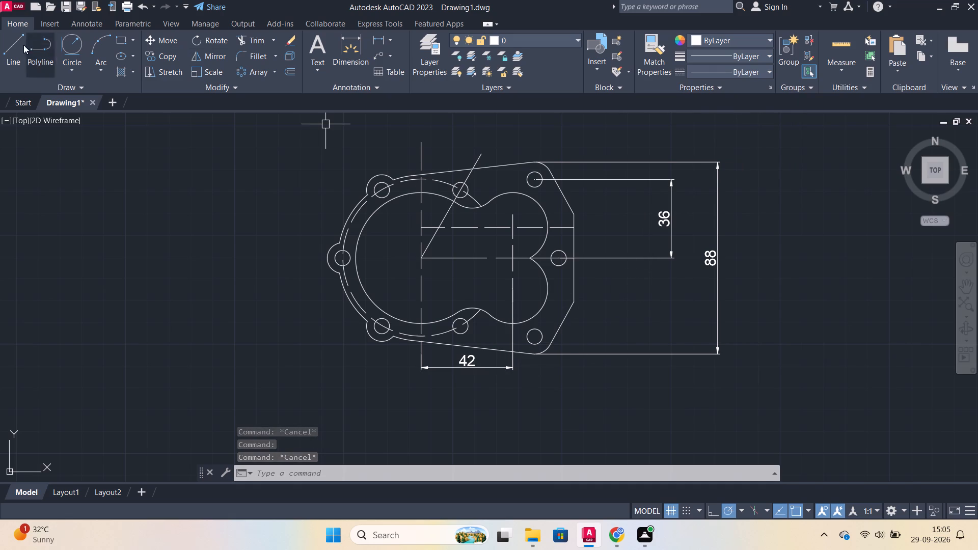
Override the text of the horizontal dimension between the ring's and lobes' vertical centre lines with 44.
double_click(465, 351)
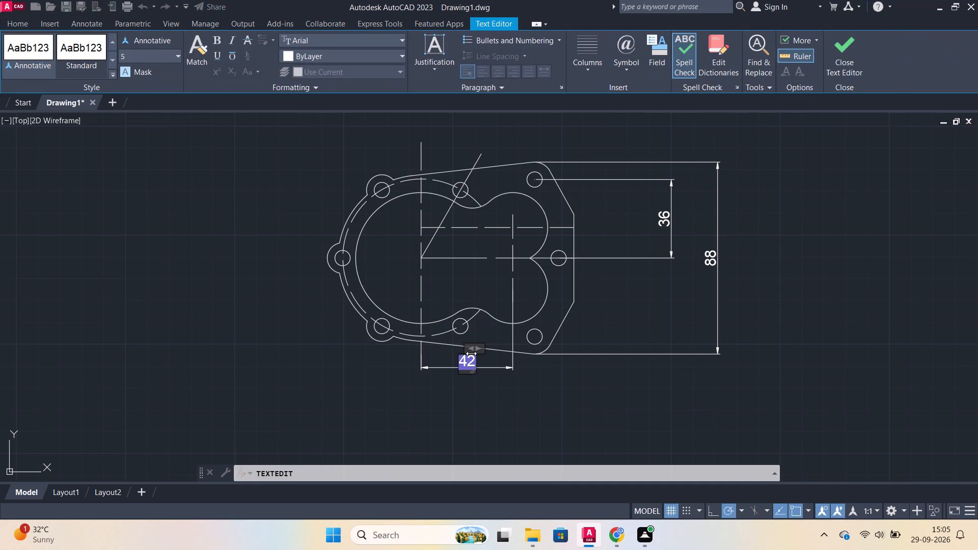
text(44)
key(BackSpace)
key(BackSpace)
key(Right)
key(BackSpace)
text(44)
key(Return)
click(852, 50)
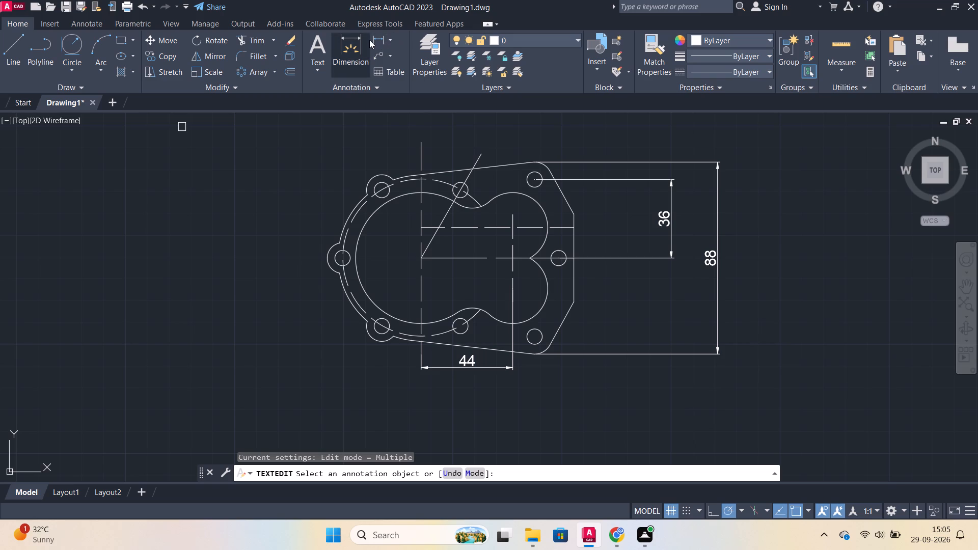
Add a vertical linear dimension from the flat vertical edge's upper end to the horizontal centre line, inside the hole-spacing dimension.
click(382, 38)
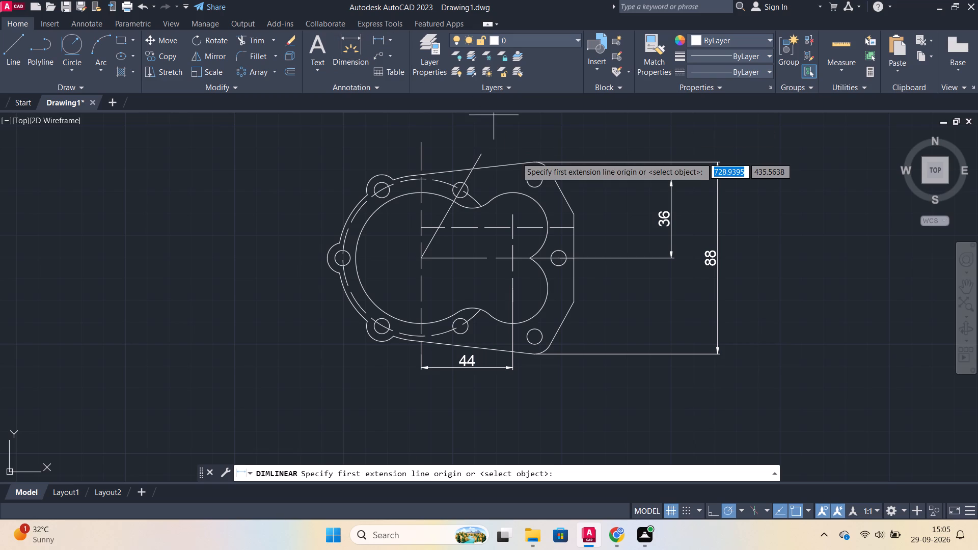
click(576, 216)
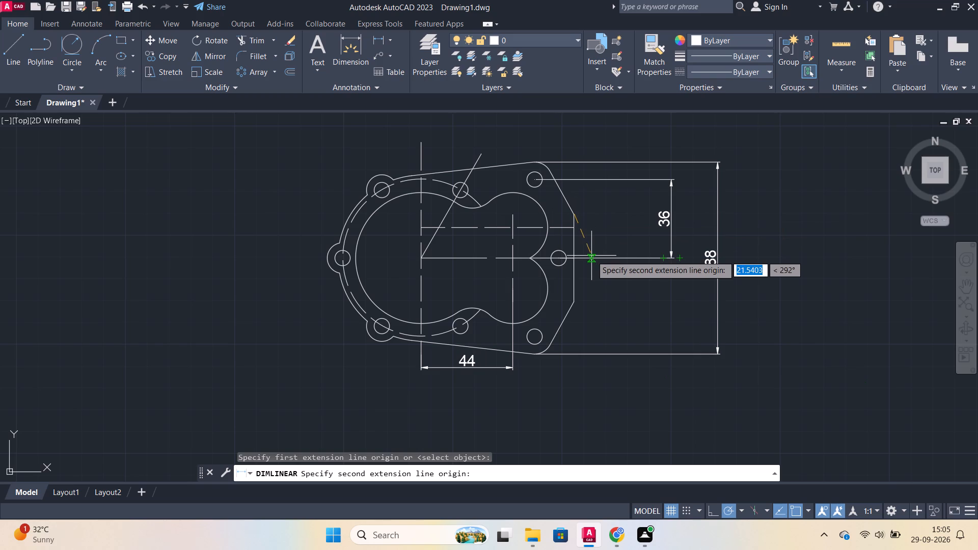
click(591, 256)
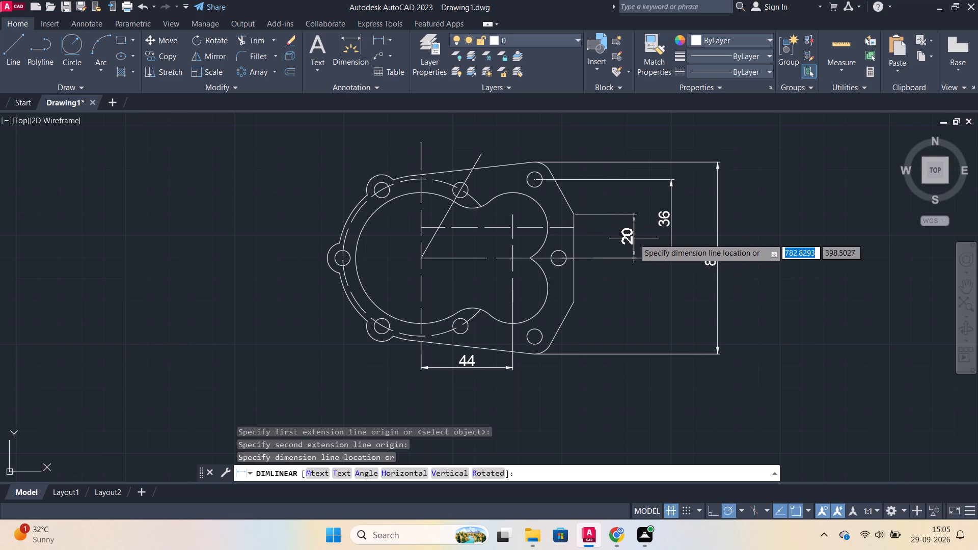
click(633, 238)
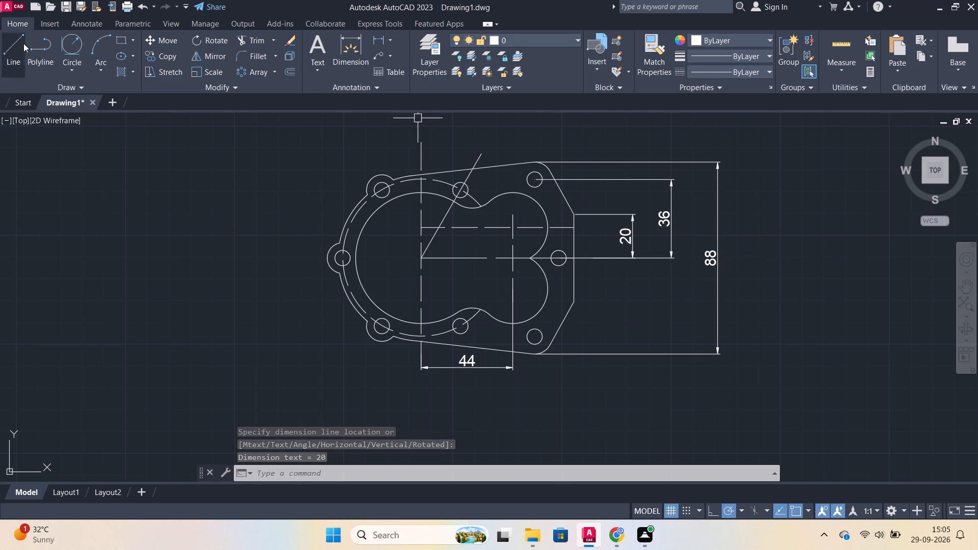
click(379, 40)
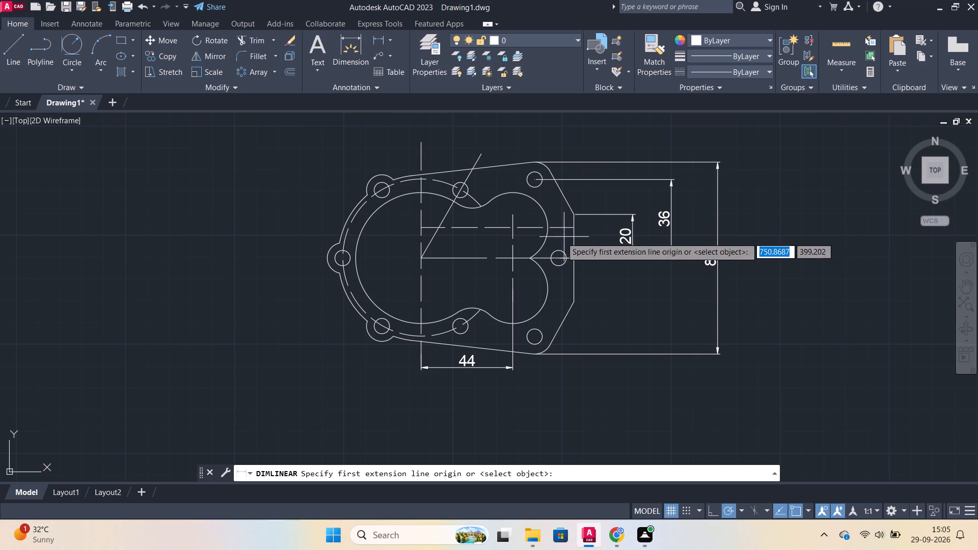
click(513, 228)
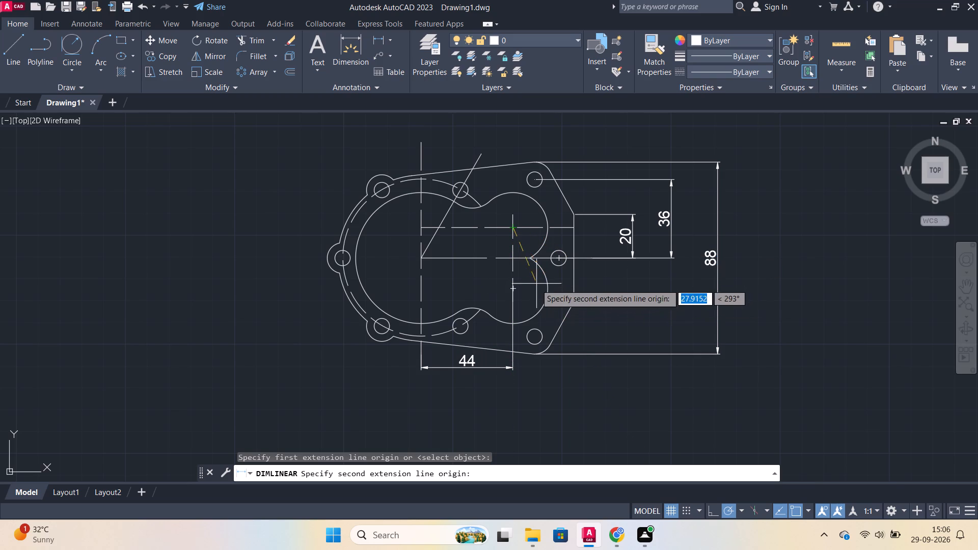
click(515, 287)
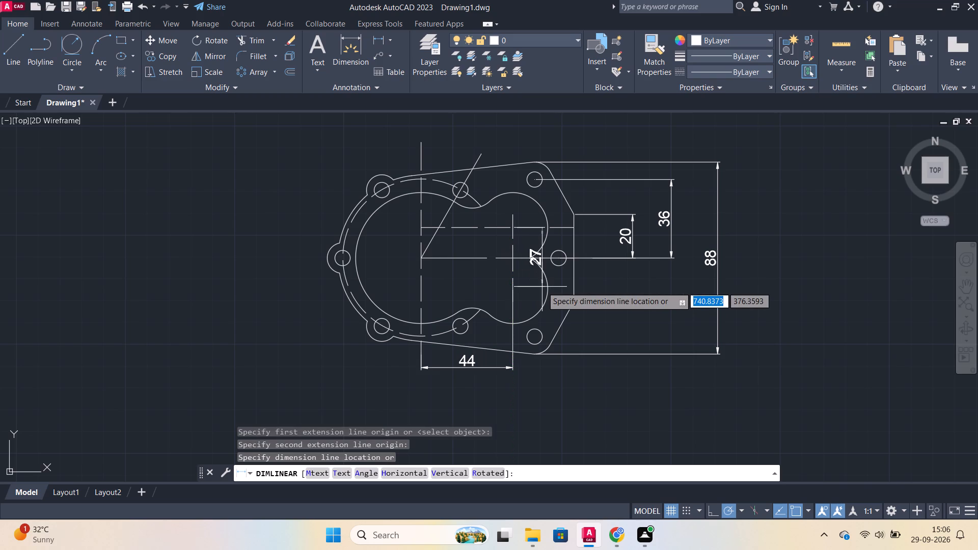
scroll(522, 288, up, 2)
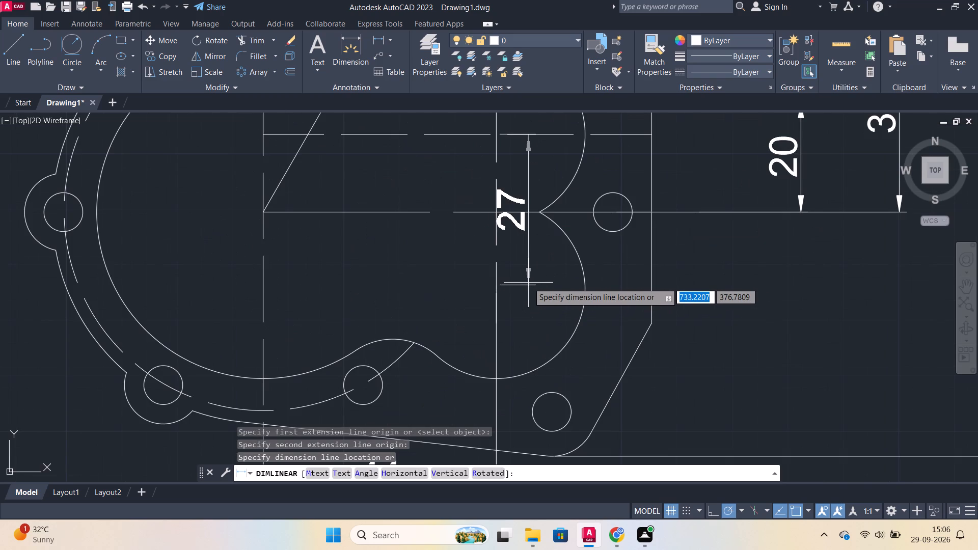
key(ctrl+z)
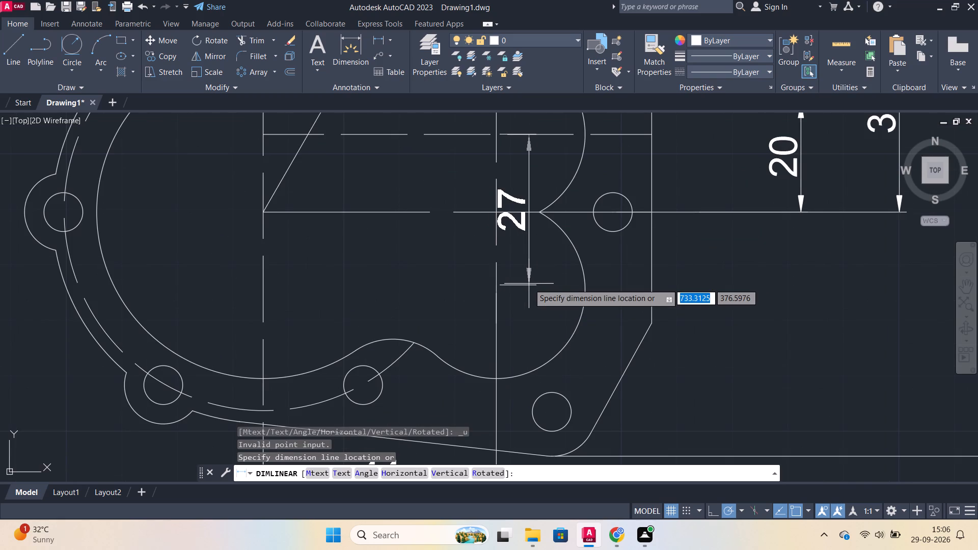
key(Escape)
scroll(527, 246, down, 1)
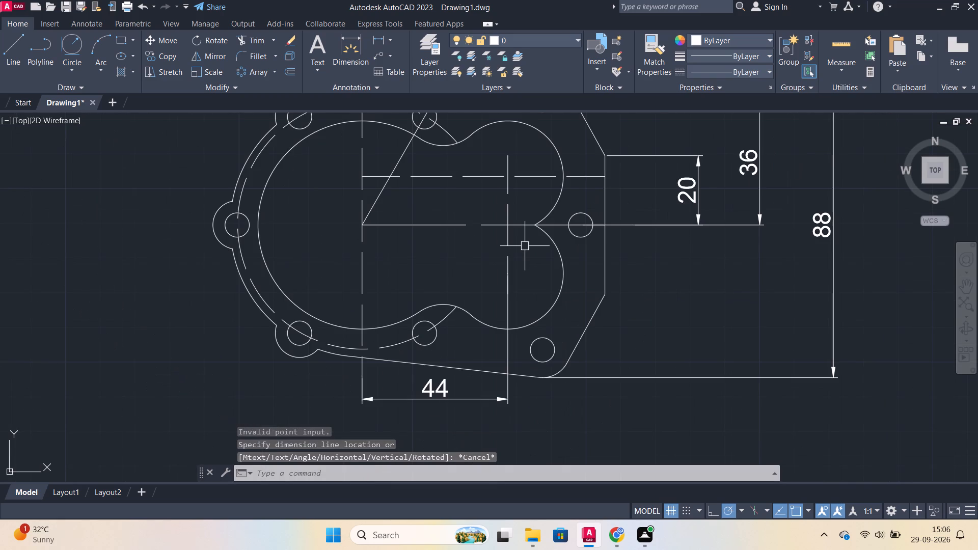
Add a vertical linear dimension between the centres of the upper and lower lobes, placed just beyond the flat vertical edge.
click(382, 37)
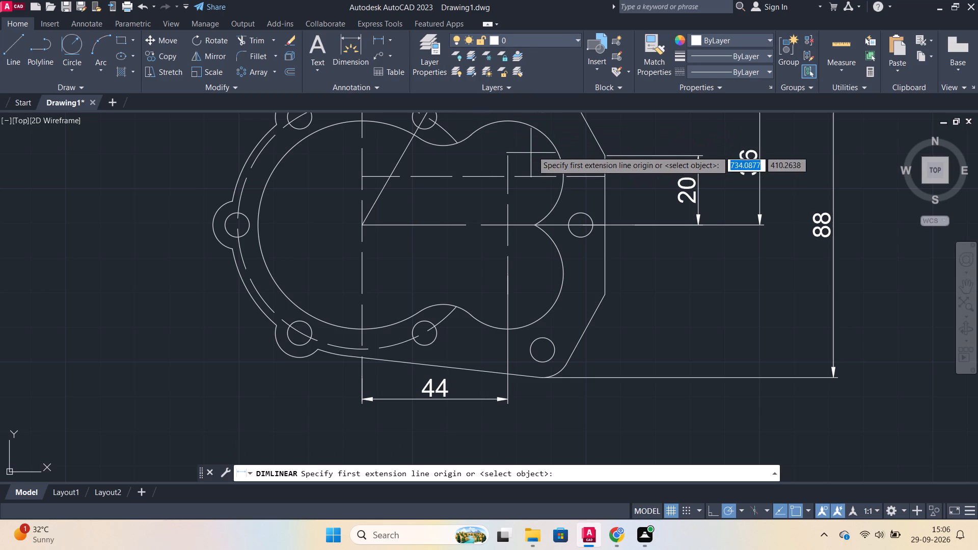
click(508, 175)
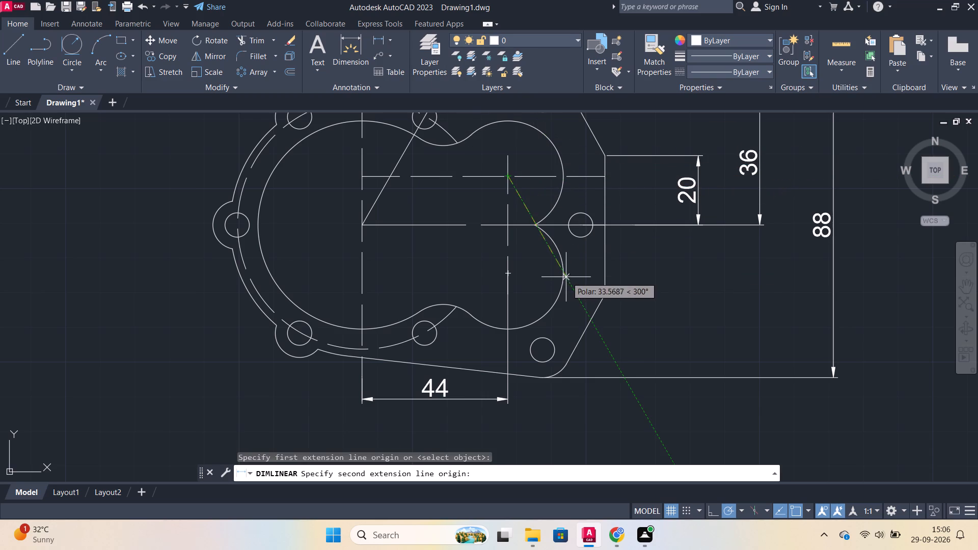
click(510, 274)
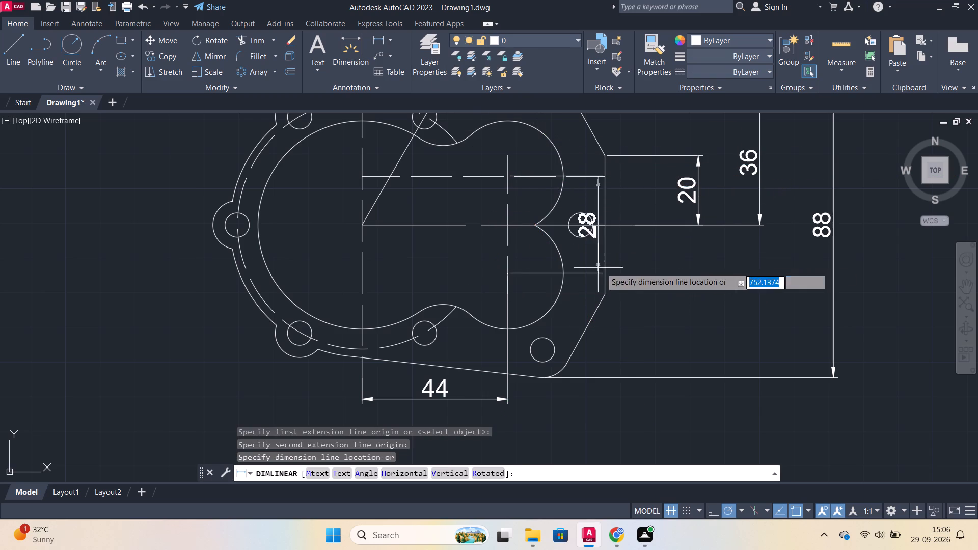
scroll(732, 257, down, 1)
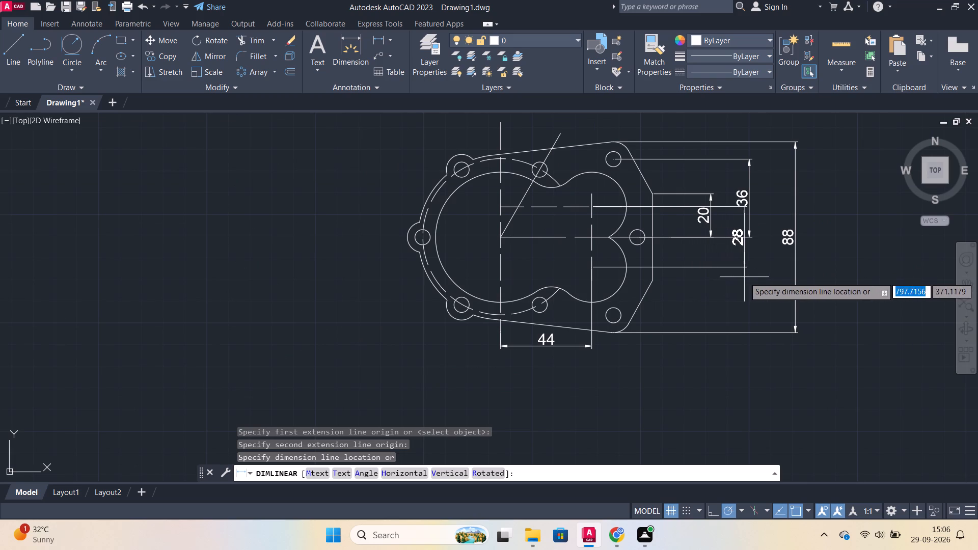
click(682, 248)
Add a horizontal linear dimension below the view from the middle hole's centre to the flat vertical edge.
middle_drag(664, 264, 626, 270)
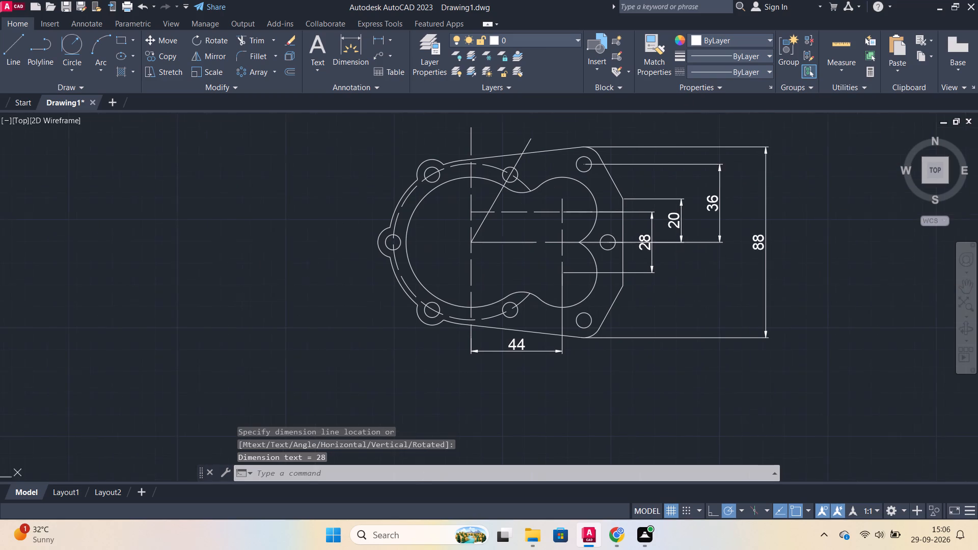
middle_drag(626, 270, 597, 281)
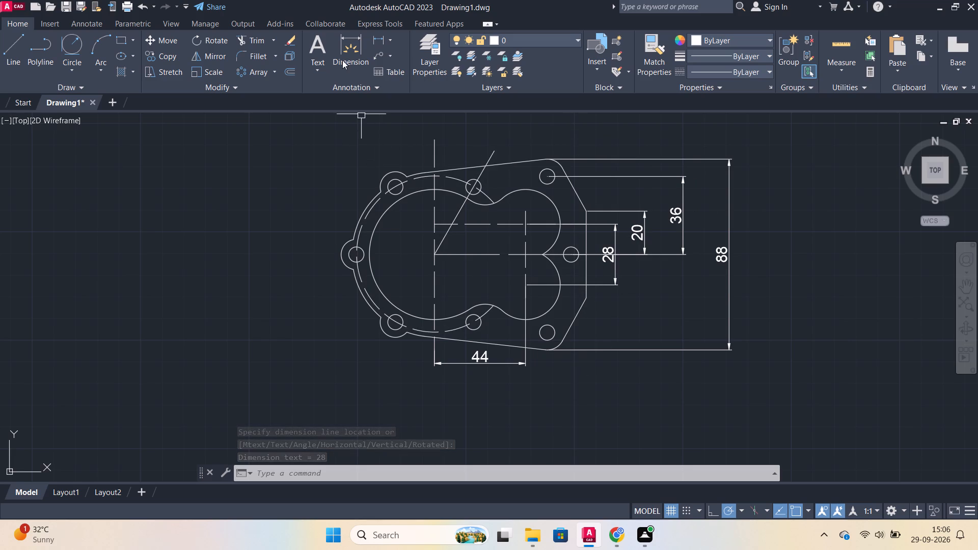
click(383, 41)
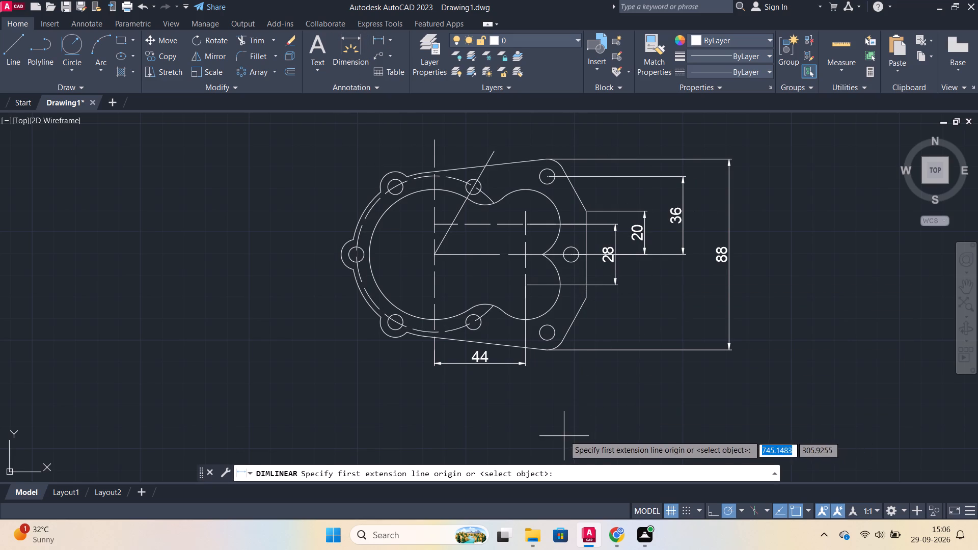
middle_drag(567, 384, 638, 330)
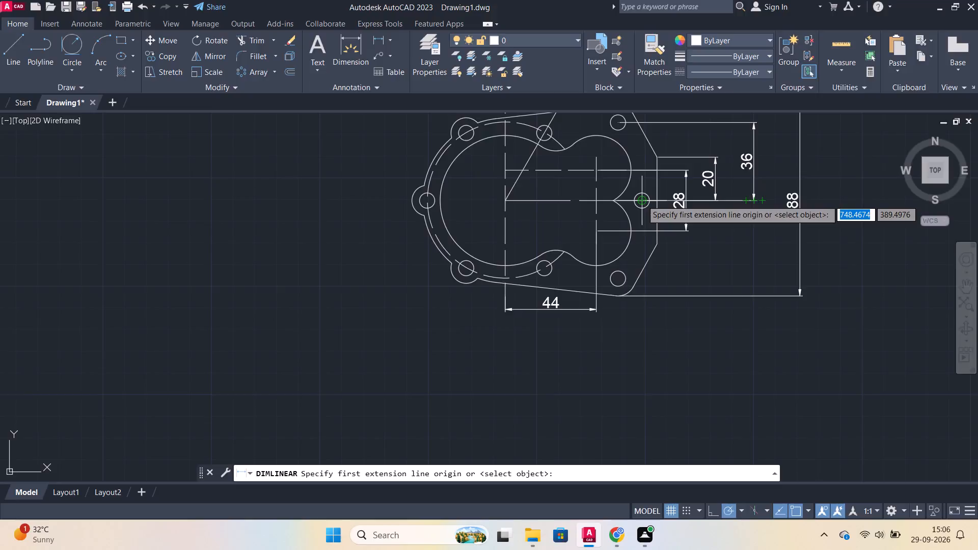
click(642, 200)
click(658, 213)
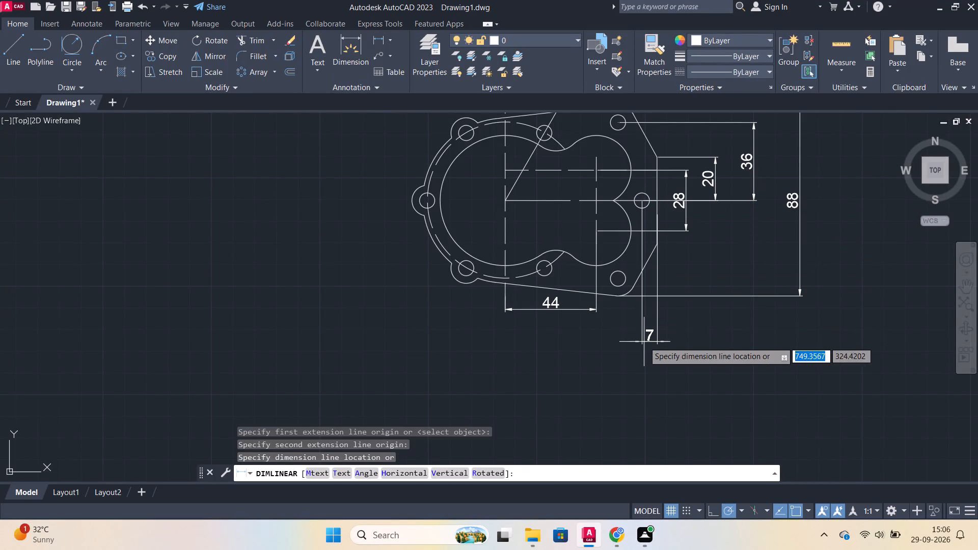
click(644, 322)
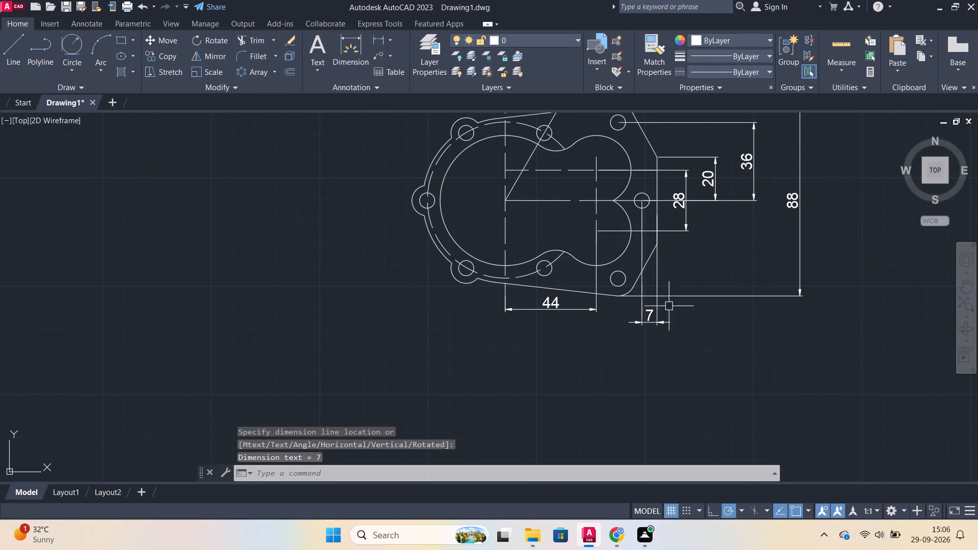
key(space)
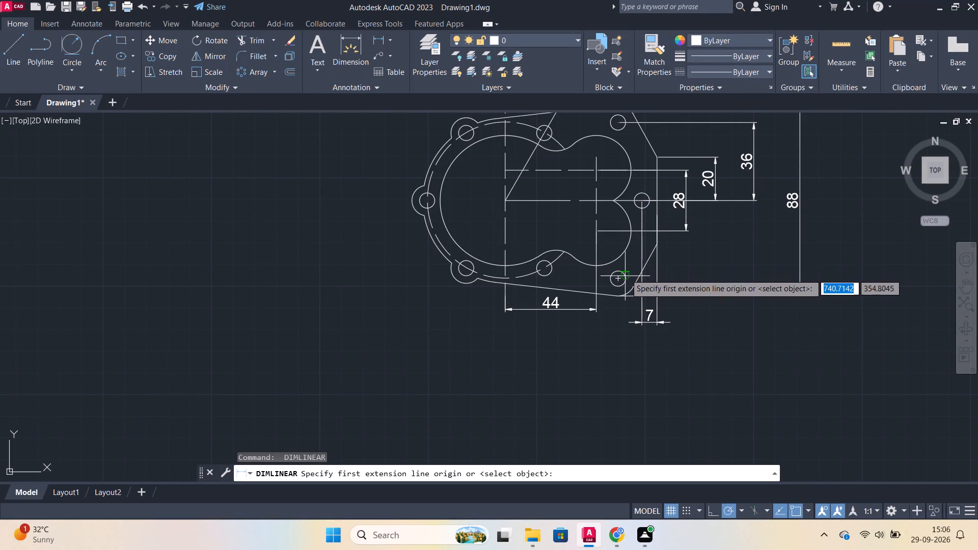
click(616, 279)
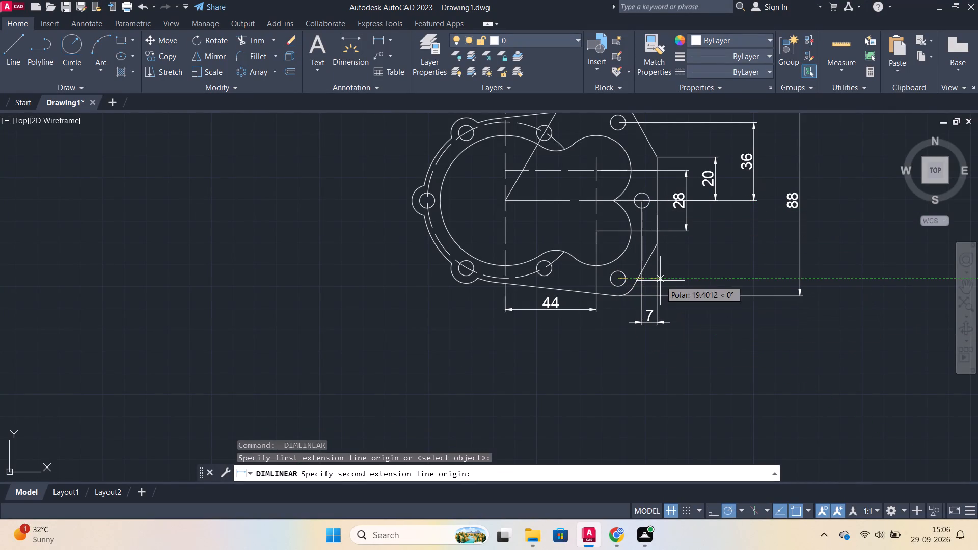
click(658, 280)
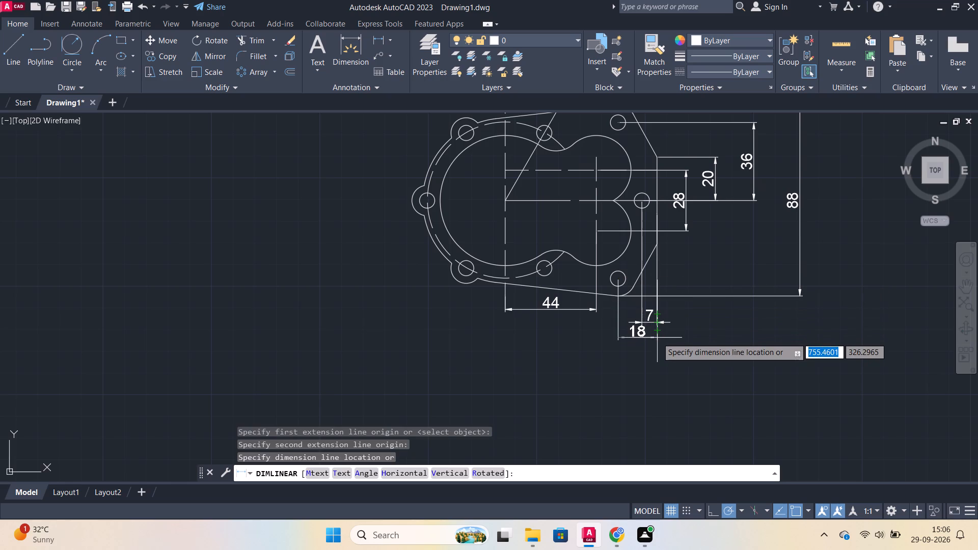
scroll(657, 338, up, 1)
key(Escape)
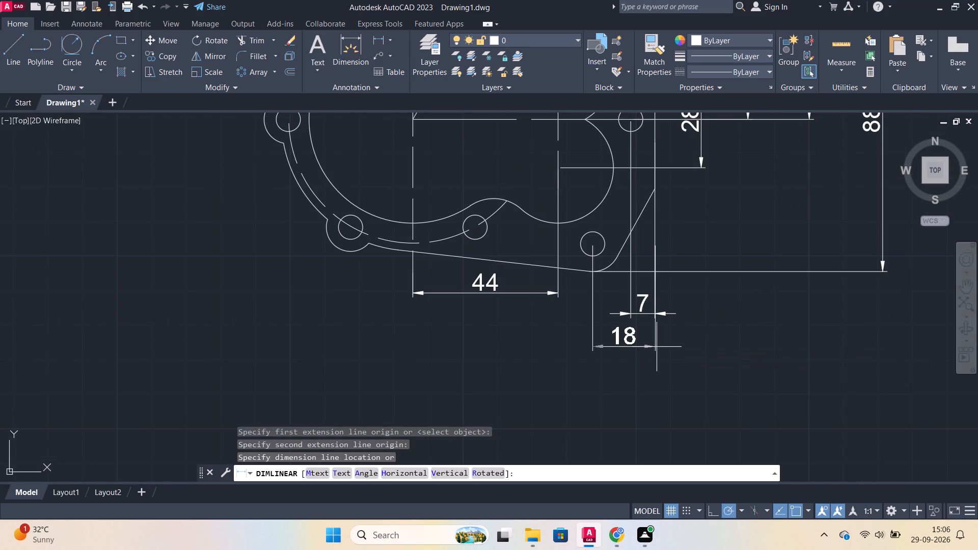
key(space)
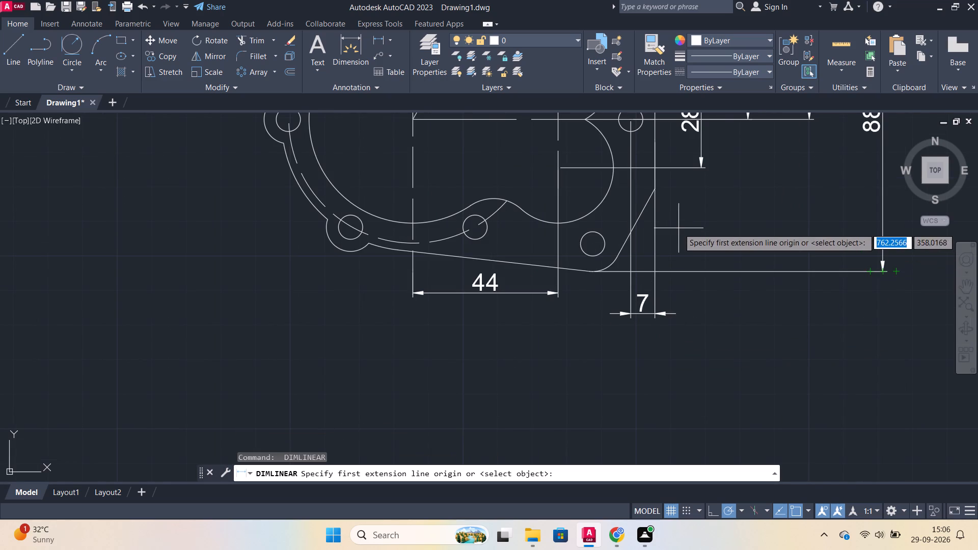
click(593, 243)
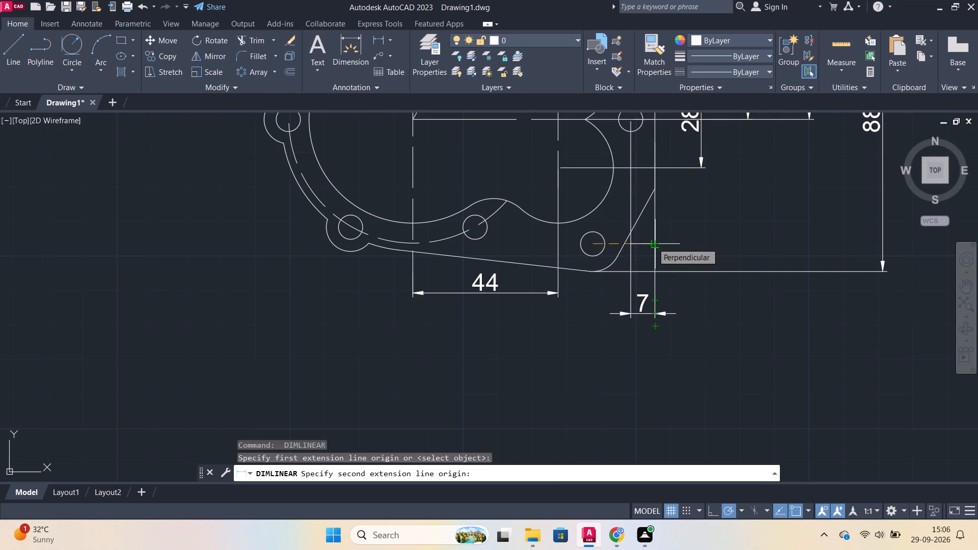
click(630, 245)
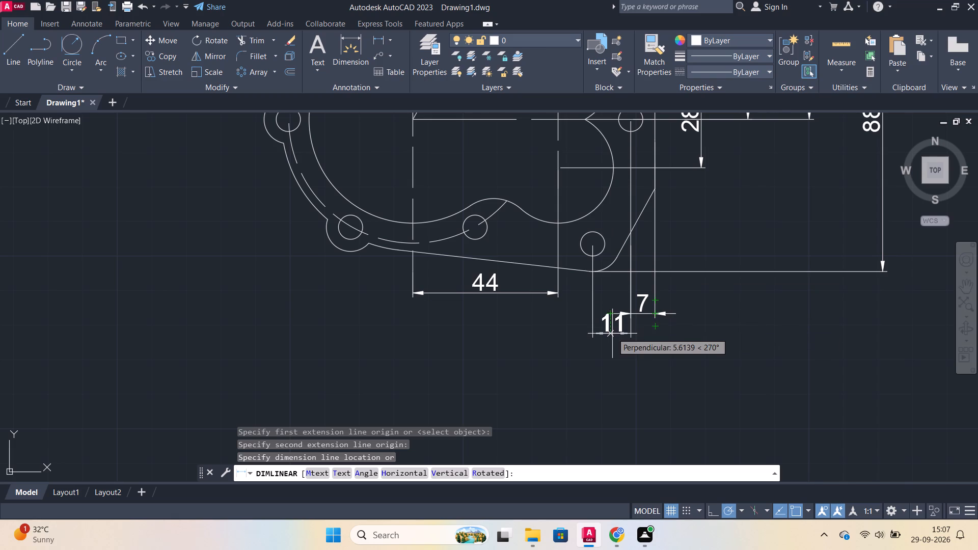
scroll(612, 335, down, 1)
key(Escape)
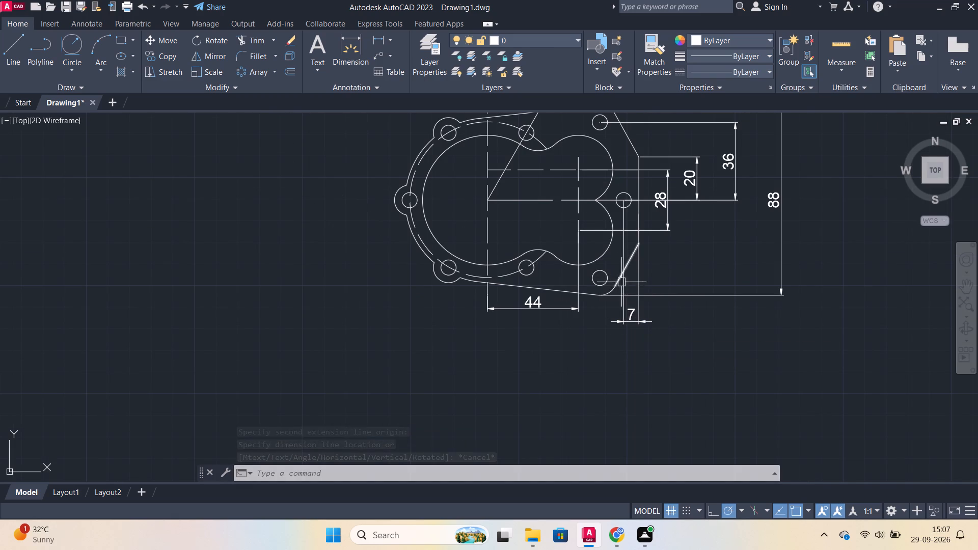
Add a horizontal linear dimension below the view from the lobes' vertical centre line to the lower corner hole's centre.
click(381, 43)
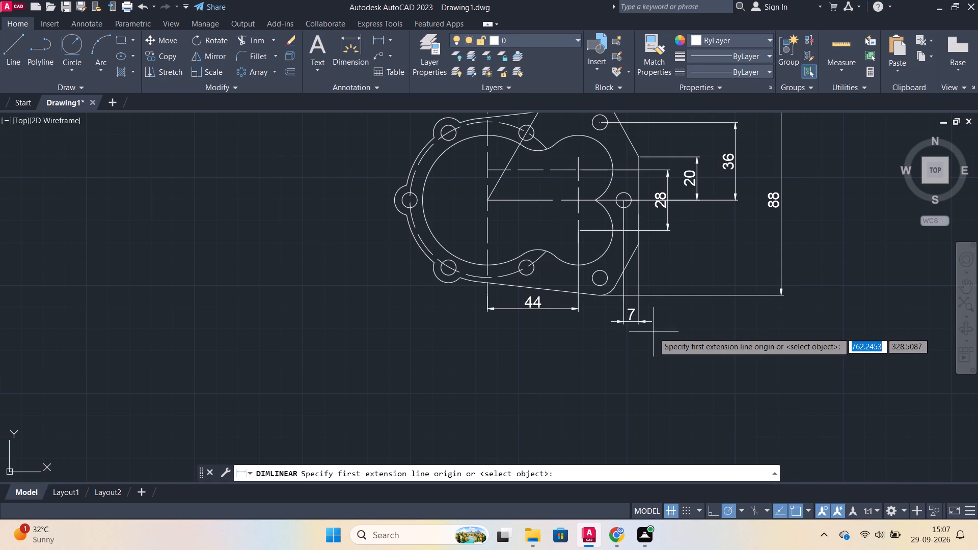
click(576, 297)
click(600, 279)
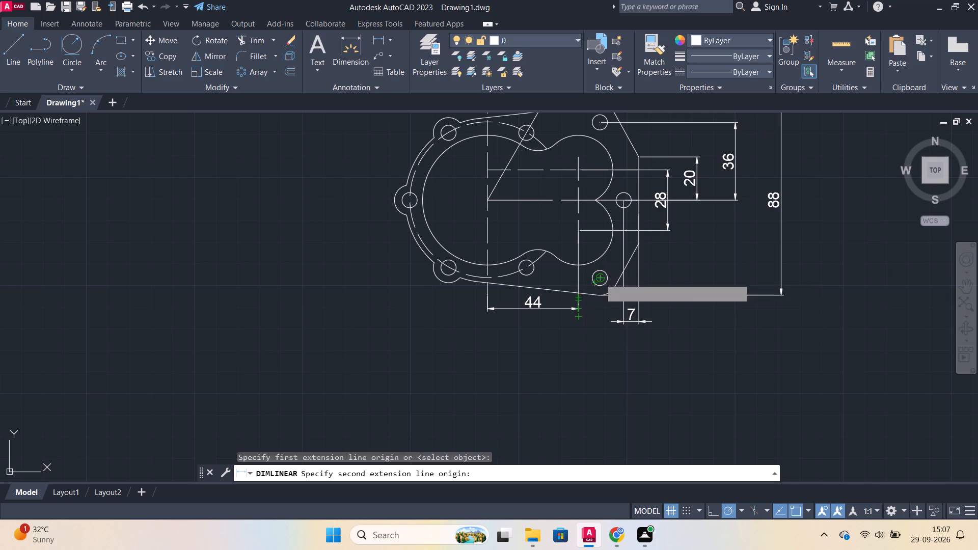
scroll(602, 311, up, 2)
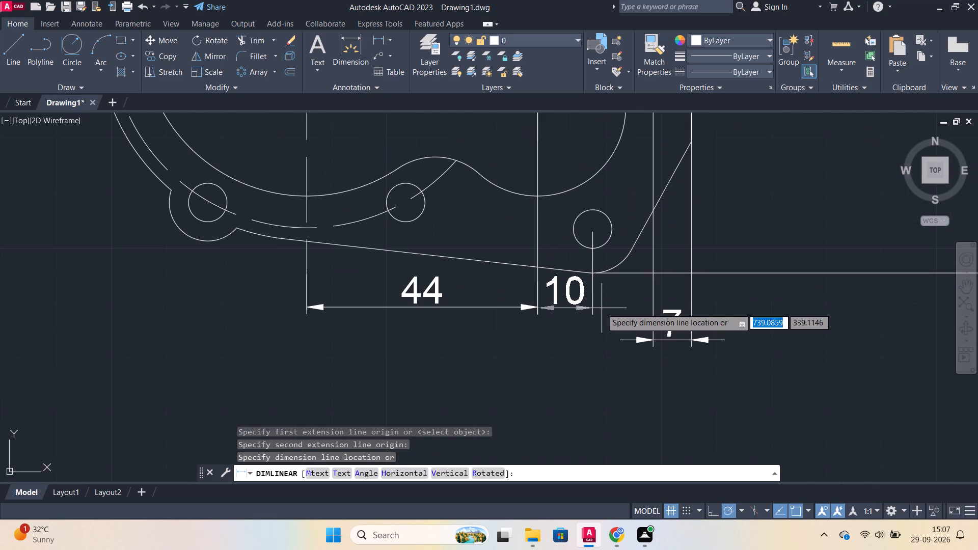
click(601, 314)
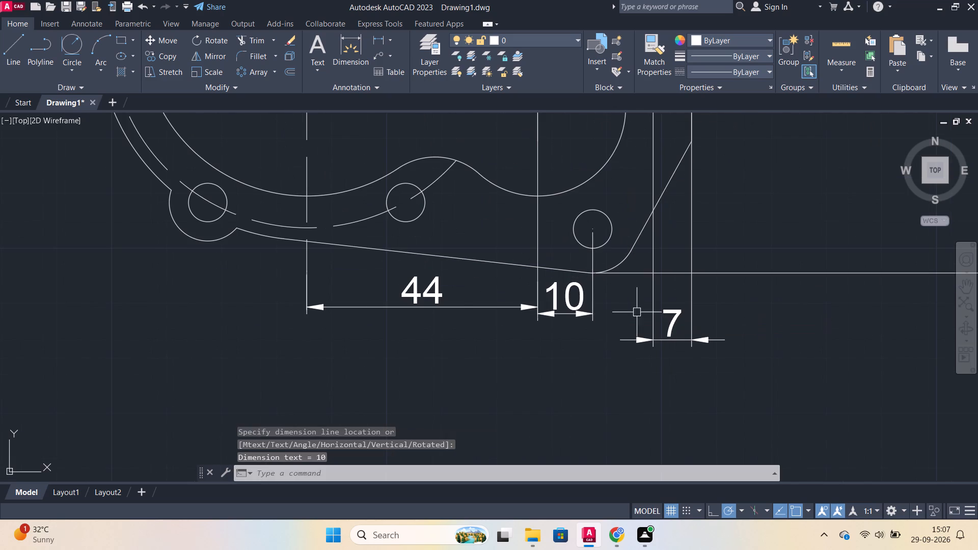
Add a radius dimension to the outline's upper rounded corner around the corner hole, placed outside the view.
scroll(699, 289, down, 1)
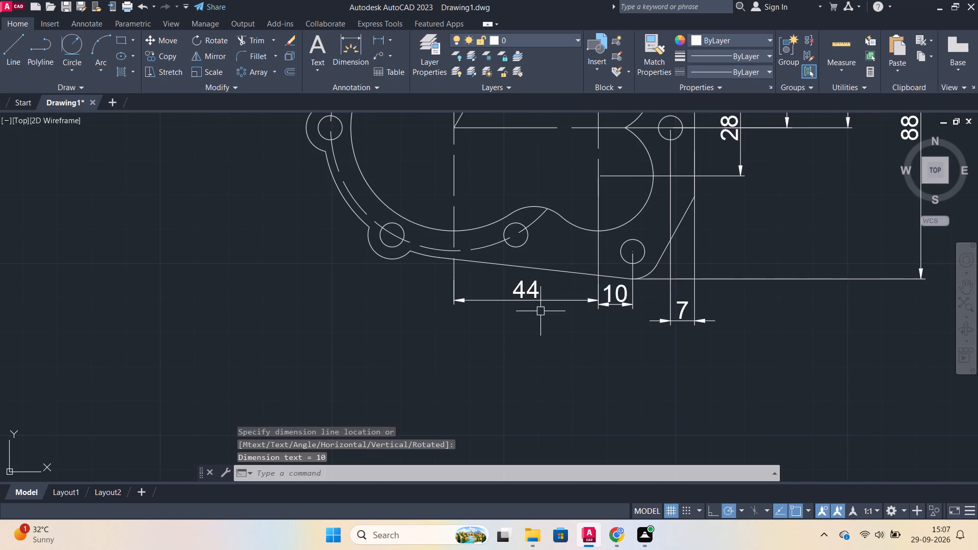
scroll(540, 311, down, 1)
middle_drag(541, 308, 524, 351)
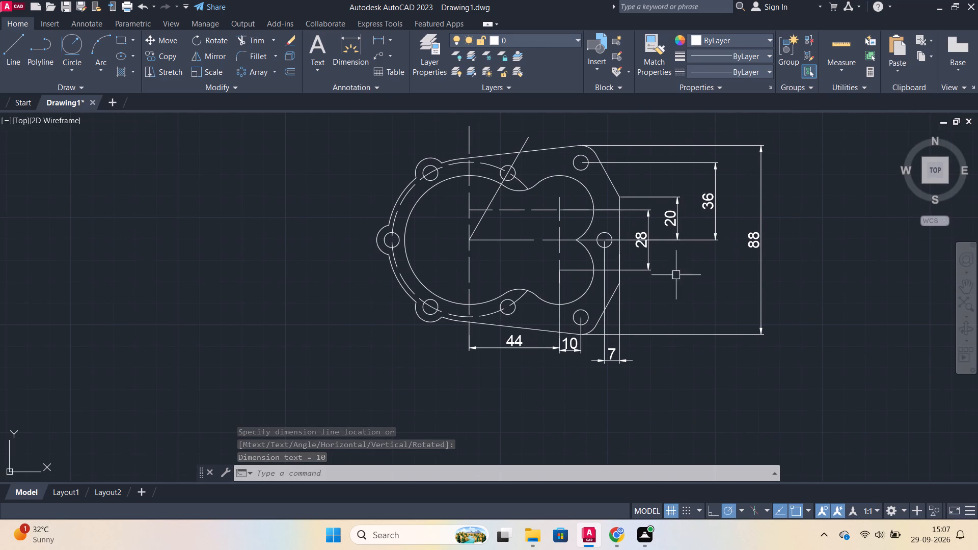
click(395, 39)
click(386, 36)
click(388, 42)
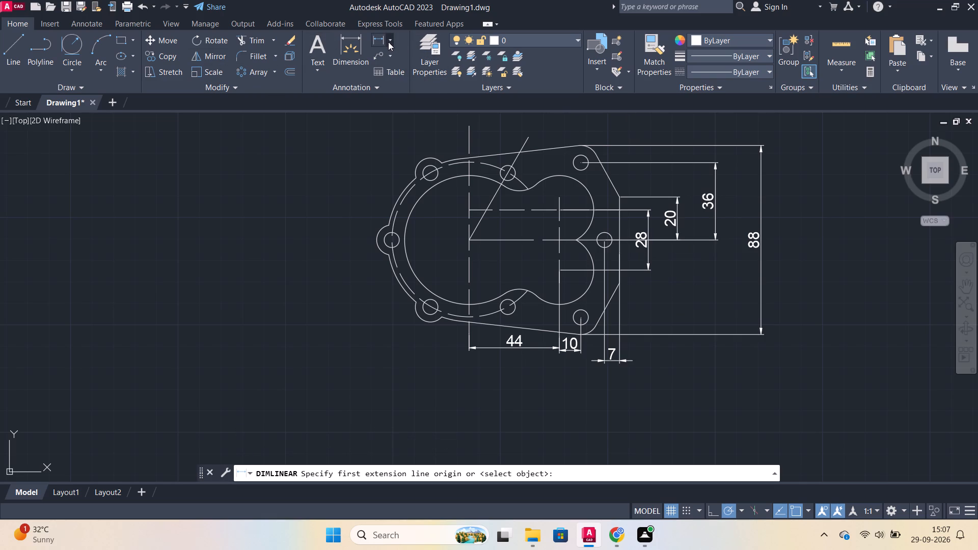
click(414, 164)
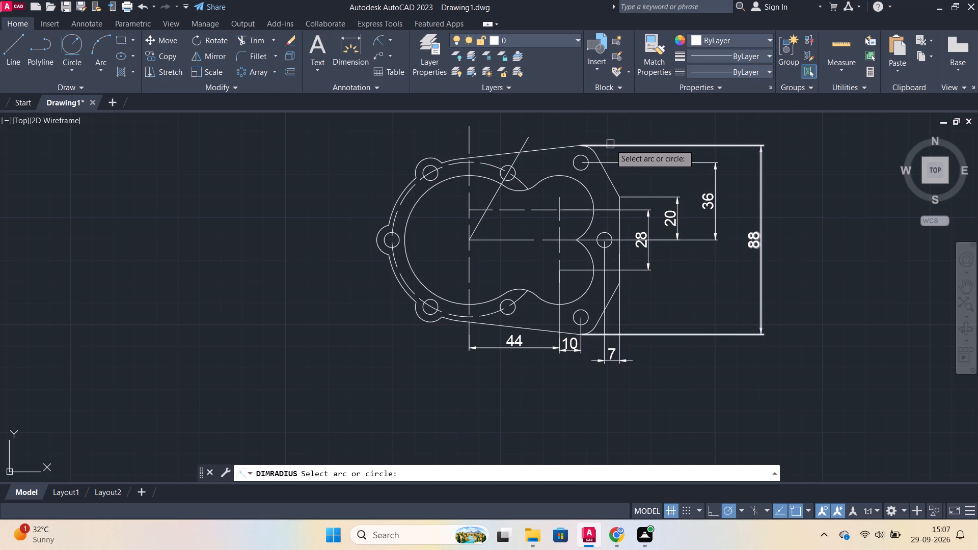
middle_drag(610, 130, 589, 153)
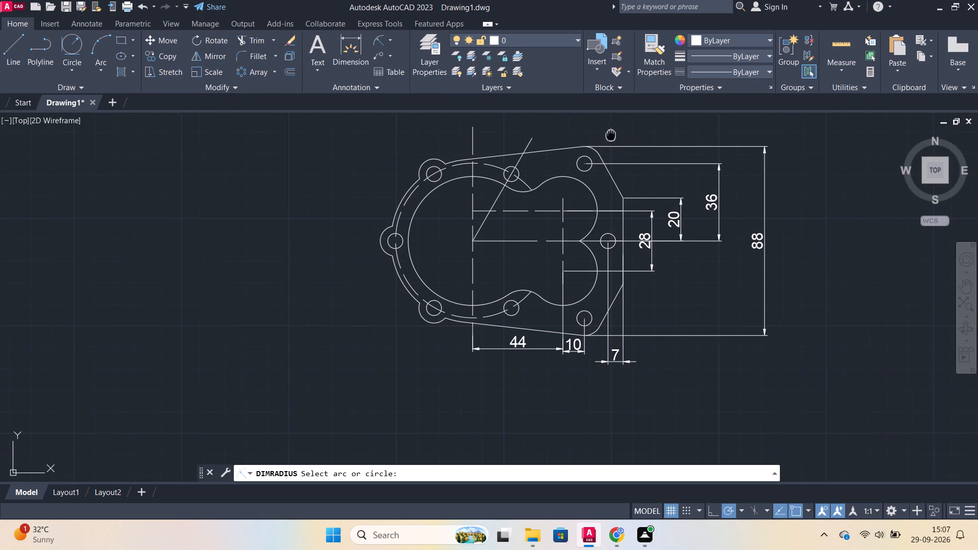
middle_drag(589, 153, 521, 199)
scroll(514, 189, up, 2)
click(484, 264)
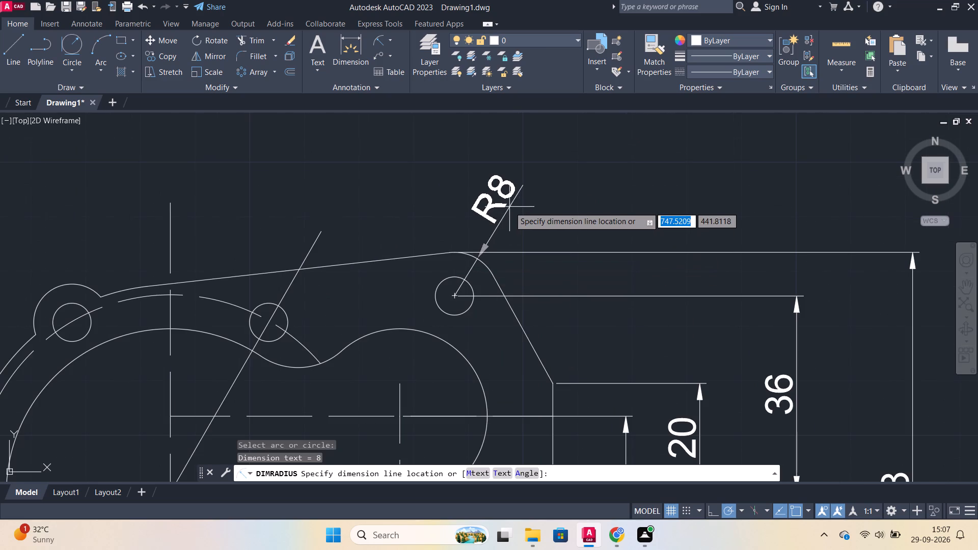
click(509, 206)
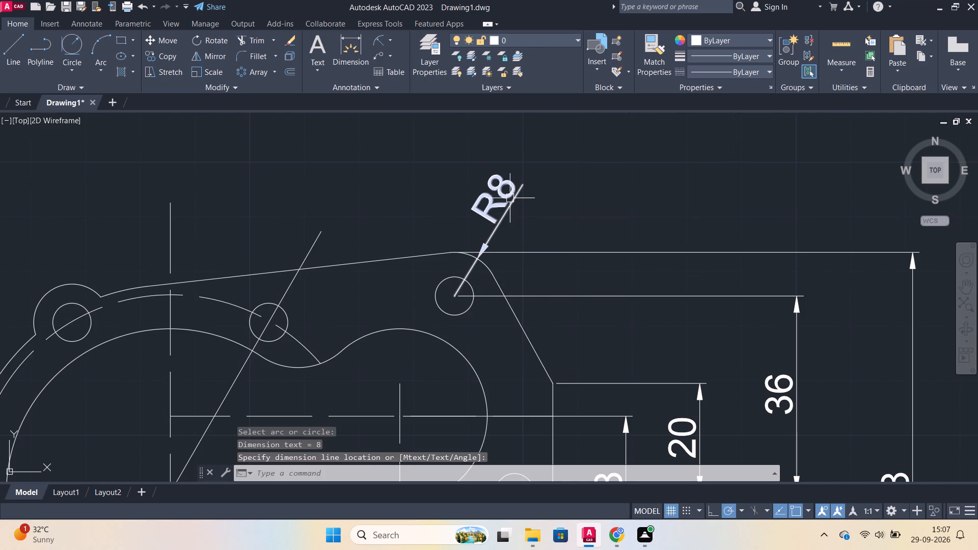
Add the prefix 6* to the text of the upper rounded corner's radius dimension.
double_click(509, 198)
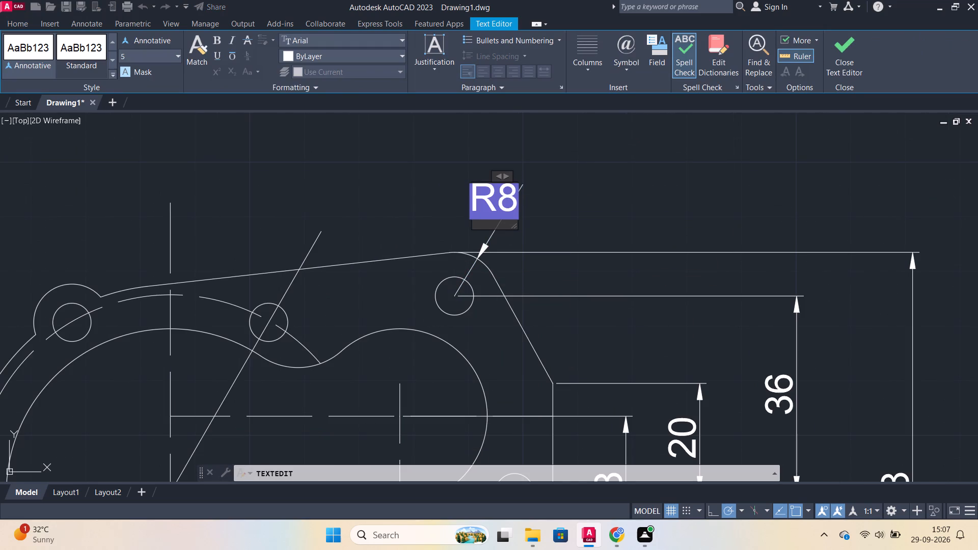
text(6*)
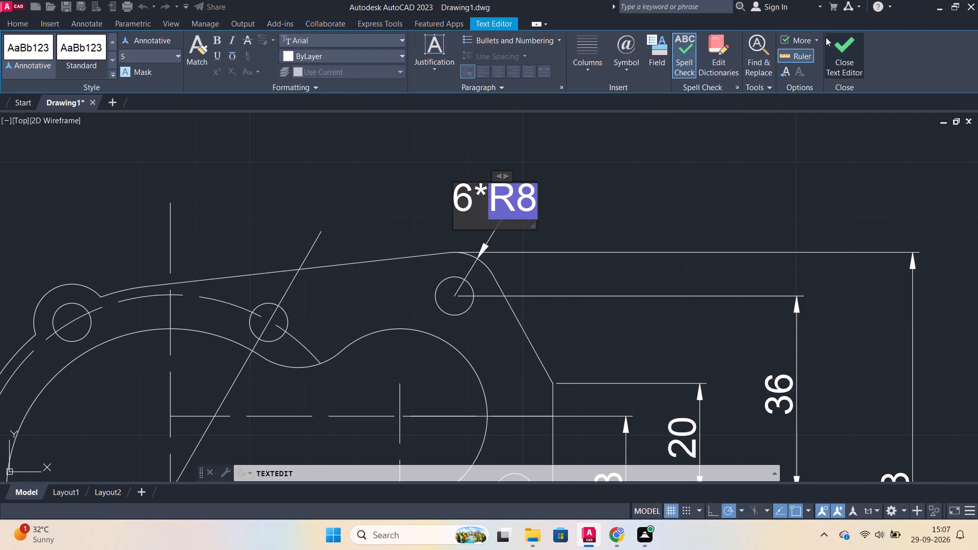
click(850, 47)
Add a radius dimension to the upper lobe's arc, placed above the view beside the corner radius dimension.
scroll(705, 159, down, 2)
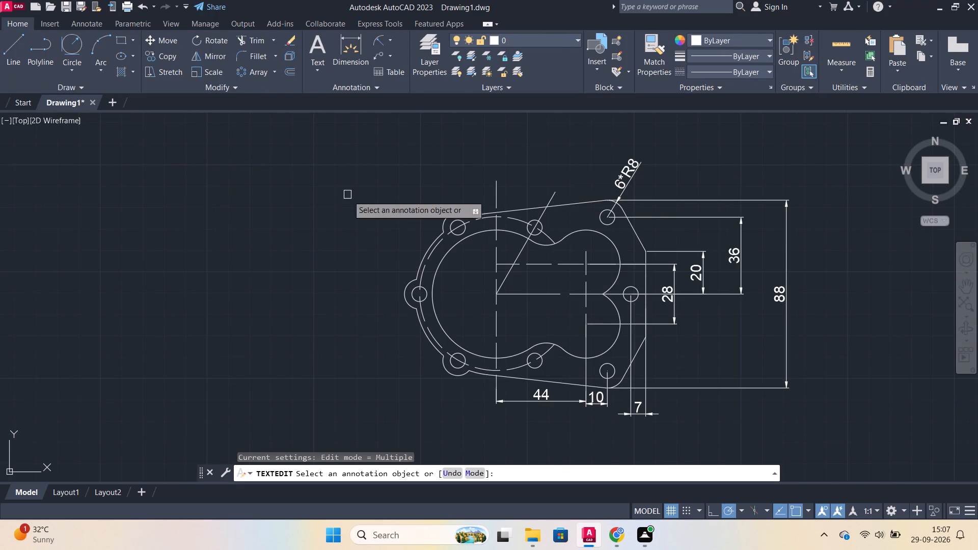
click(381, 40)
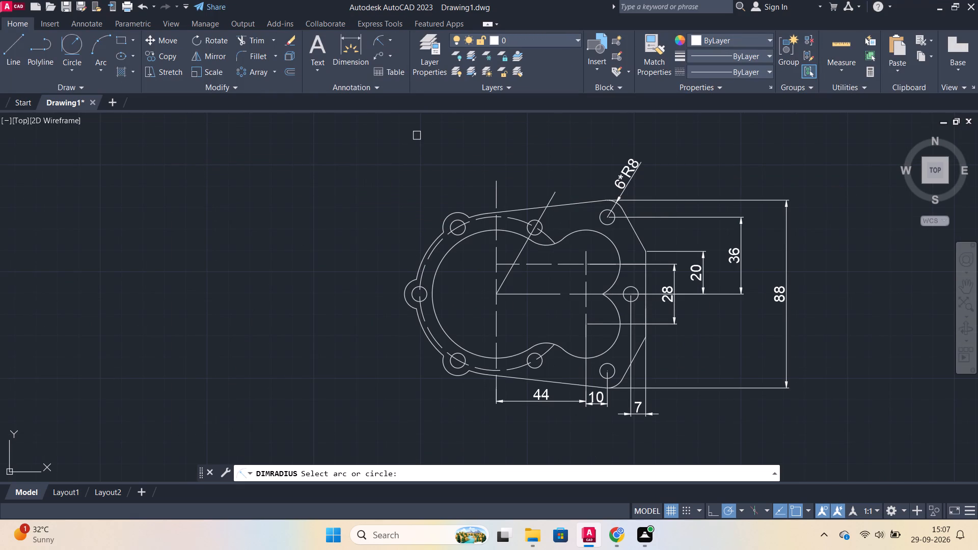
click(577, 233)
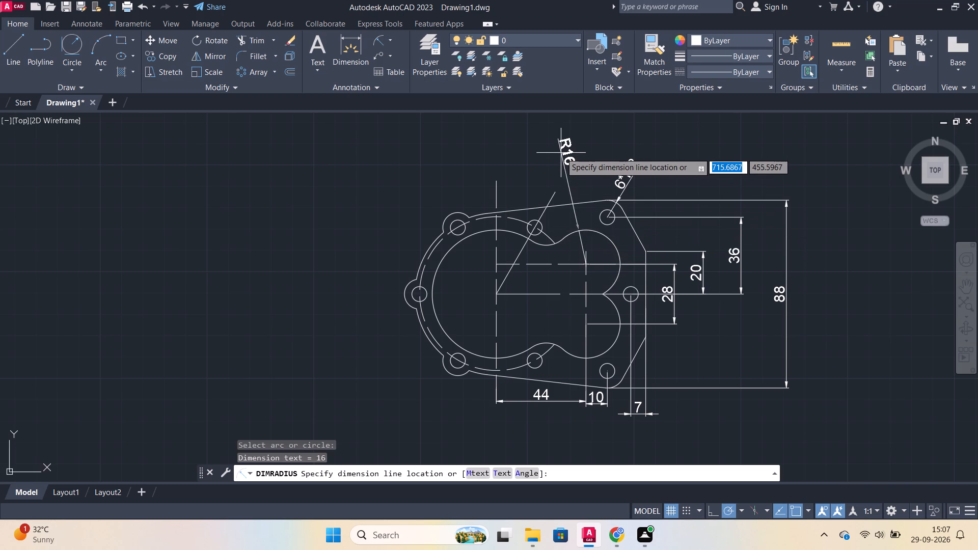
click(561, 153)
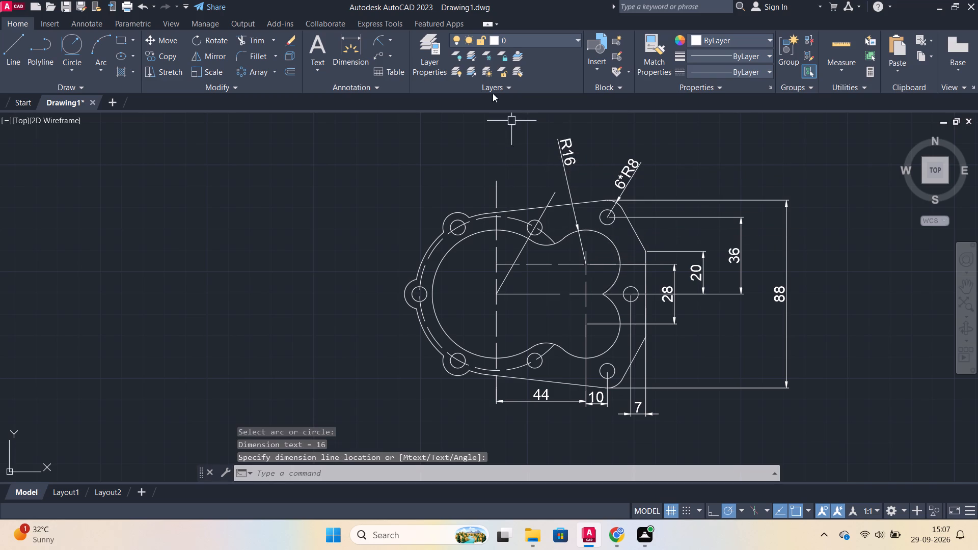
Add a radius dimension to the lower concave arc joining the large inner circle to the lower lobe, with its text inside the contour.
click(376, 39)
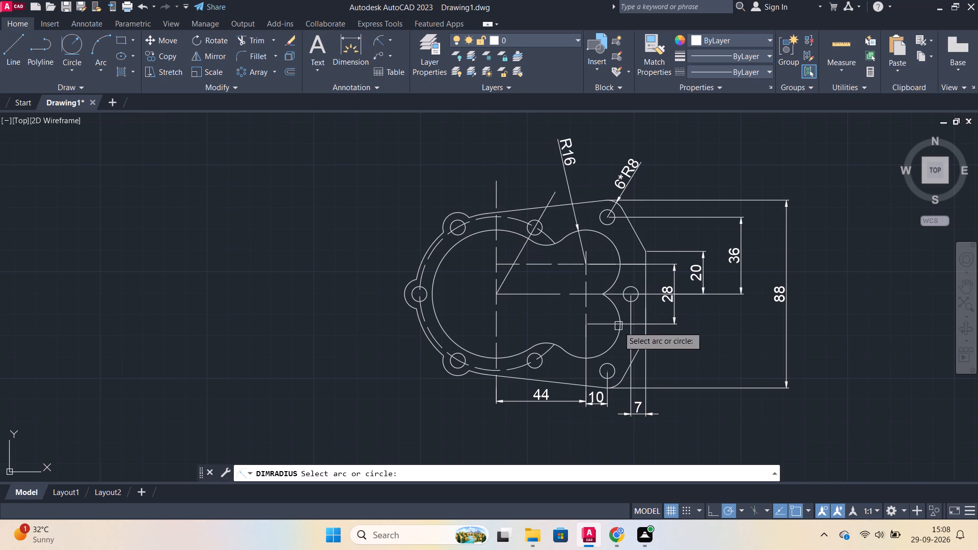
scroll(542, 400, up, 1)
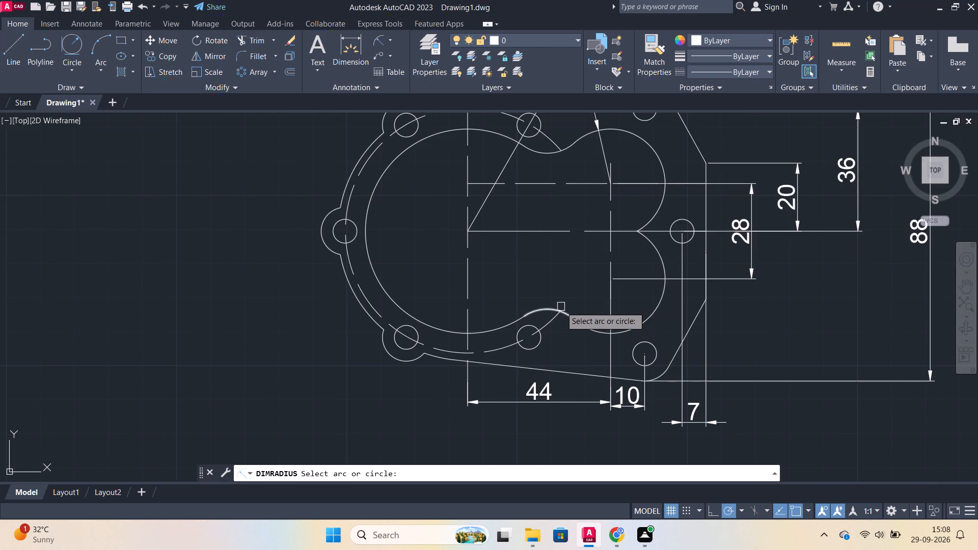
click(558, 309)
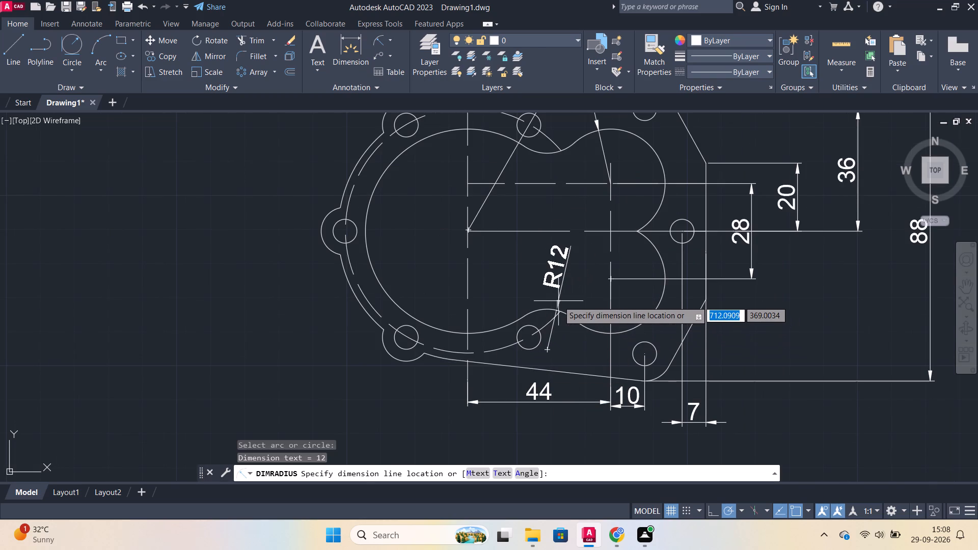
click(560, 300)
Add a radius dimension to the ring's outer arc between the left and upper-left lugs, placed outside the ring.
scroll(562, 314, down, 2)
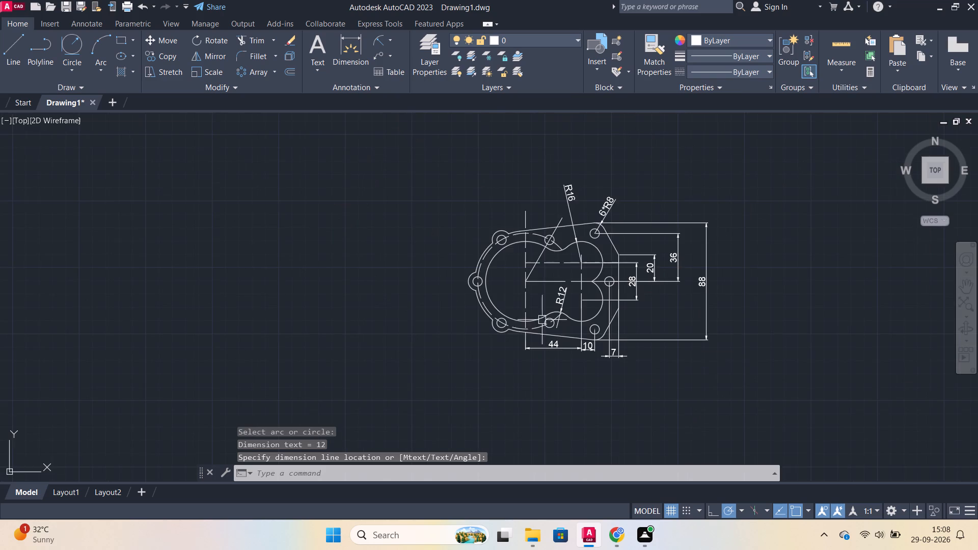
scroll(481, 323, up, 3)
click(372, 38)
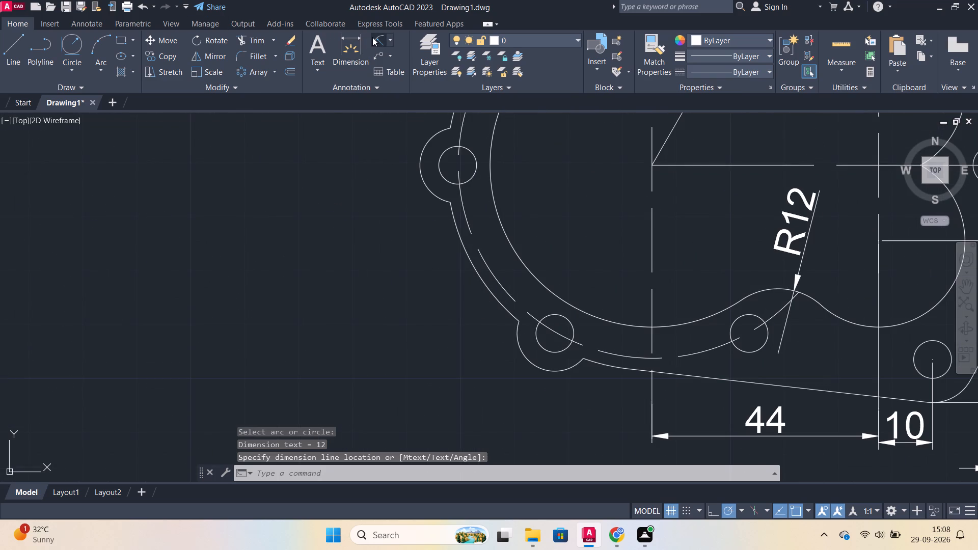
scroll(297, 170, down, 1)
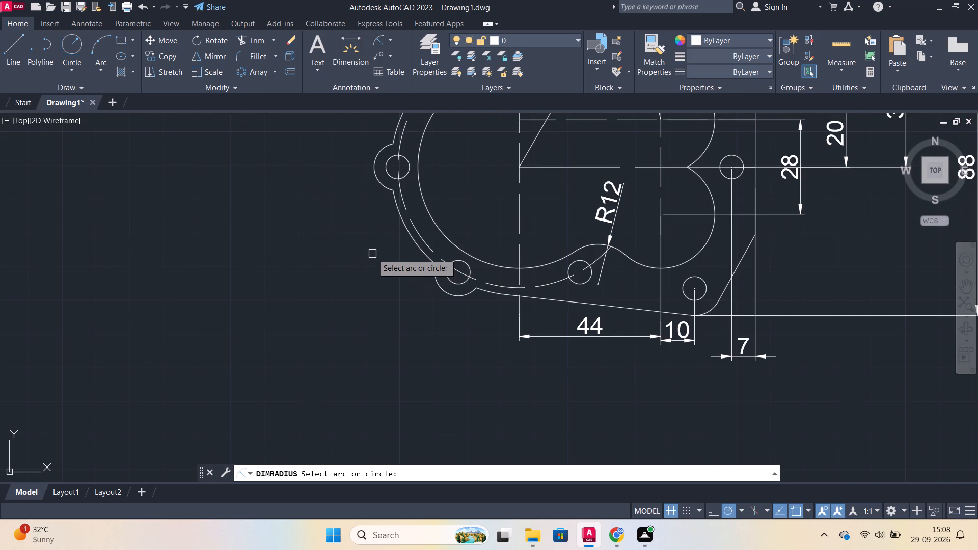
scroll(372, 254, down, 1)
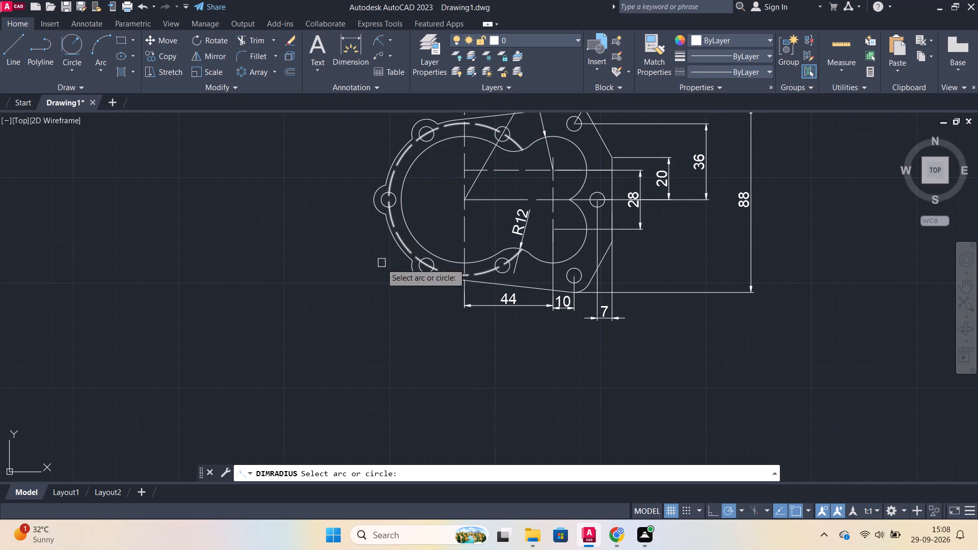
scroll(381, 263, down, 1)
middle_drag(312, 191, 293, 244)
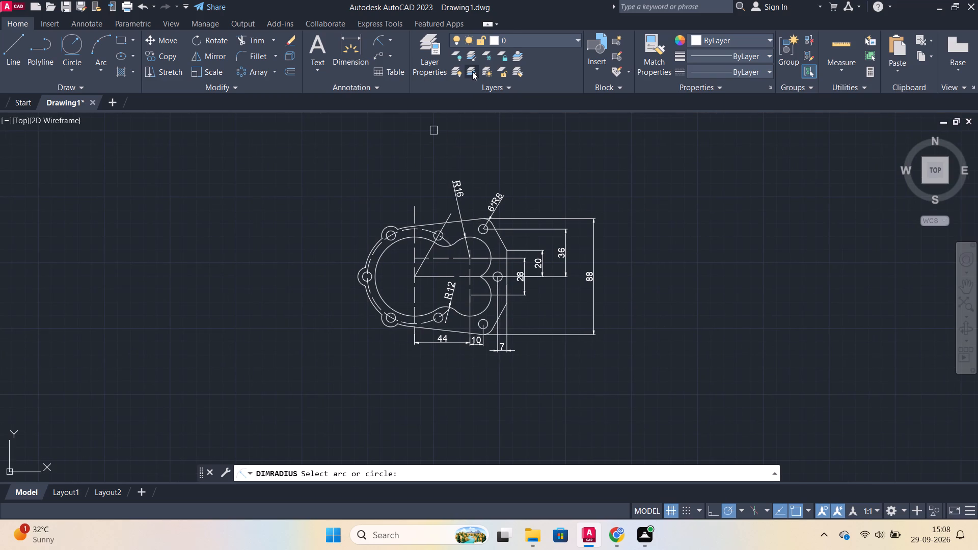
click(376, 42)
scroll(333, 242, up, 2)
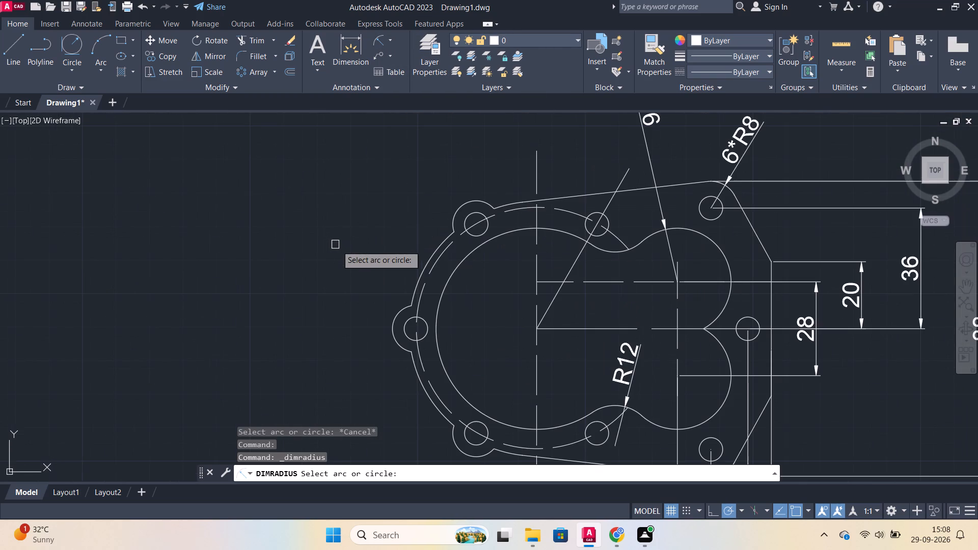
scroll(360, 252, up, 1)
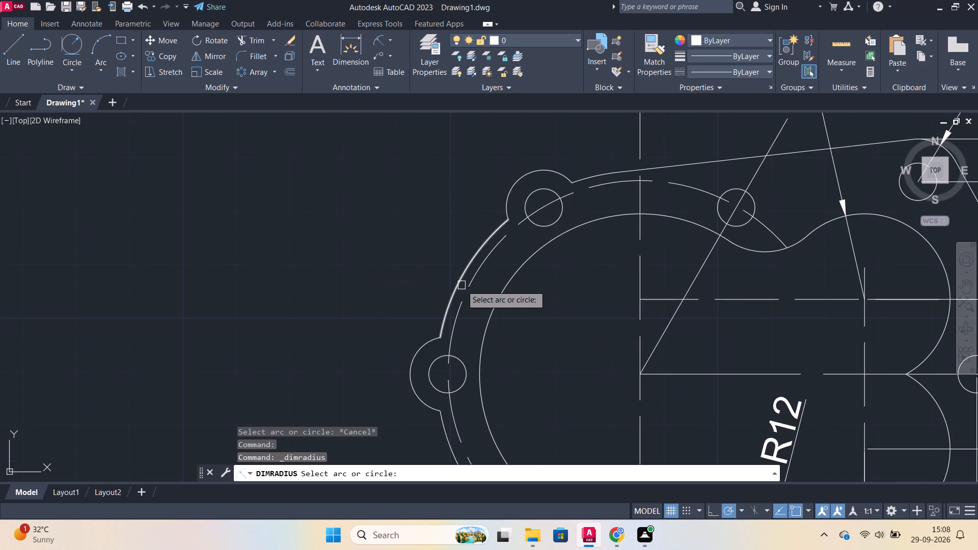
click(461, 285)
click(421, 256)
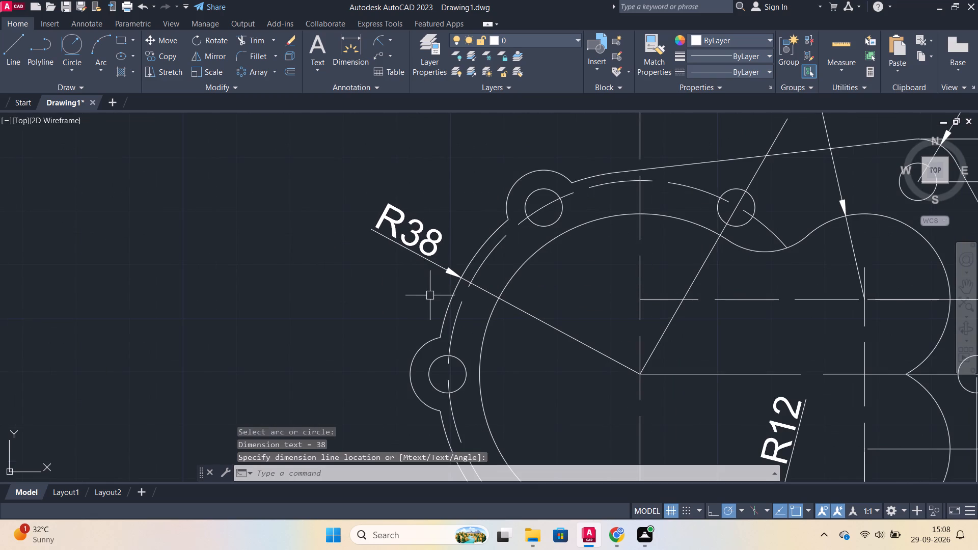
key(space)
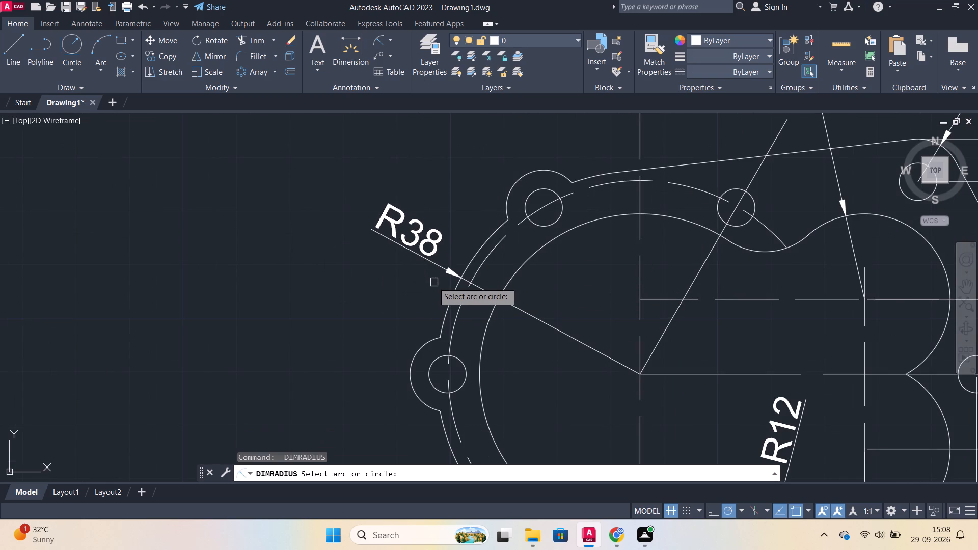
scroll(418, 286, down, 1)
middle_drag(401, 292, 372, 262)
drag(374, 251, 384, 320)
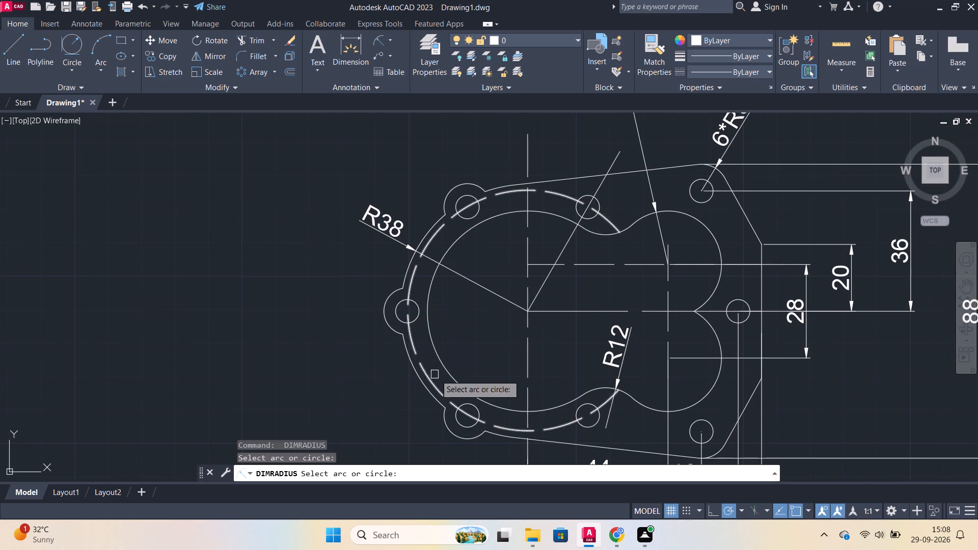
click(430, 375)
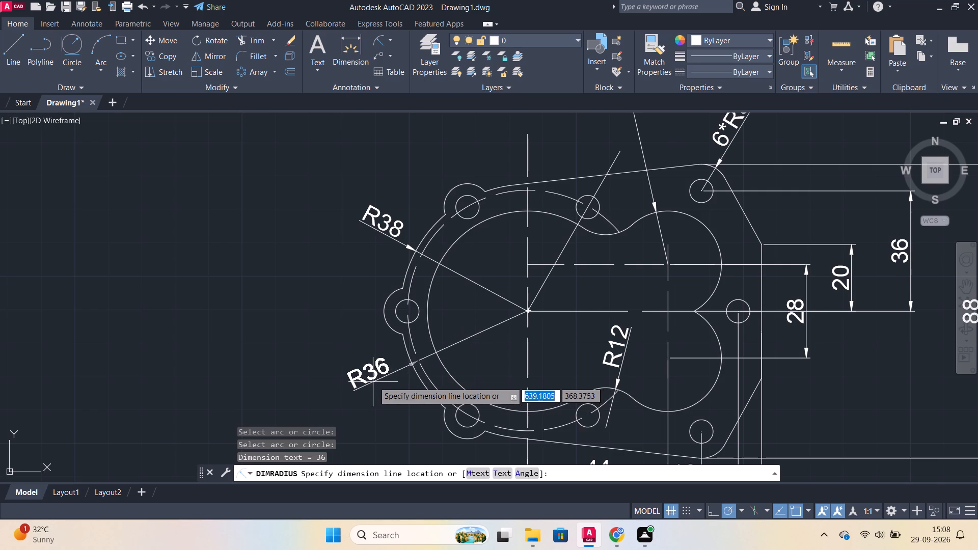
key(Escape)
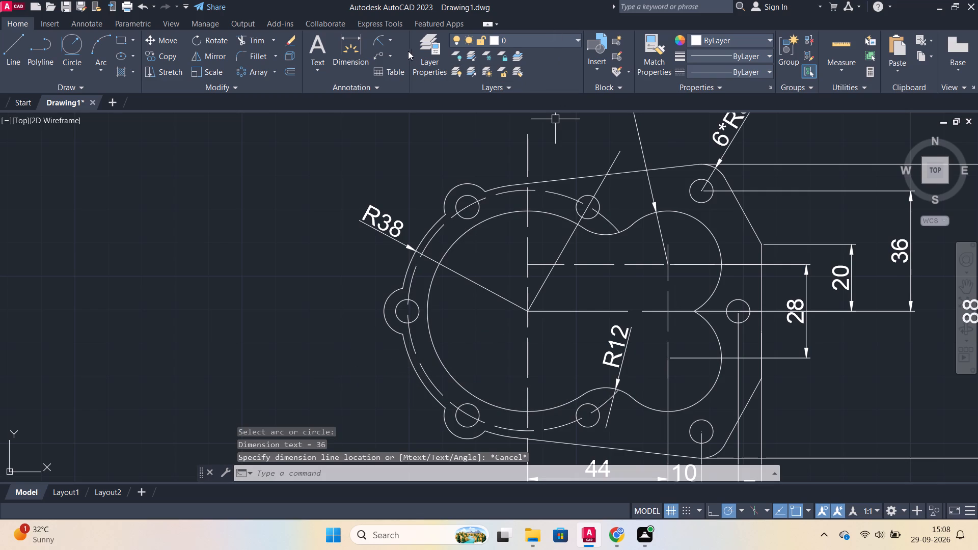
Add a diameter dimension to the dashed hole circle, placed outside the ring at its lower left.
click(394, 39)
click(394, 39)
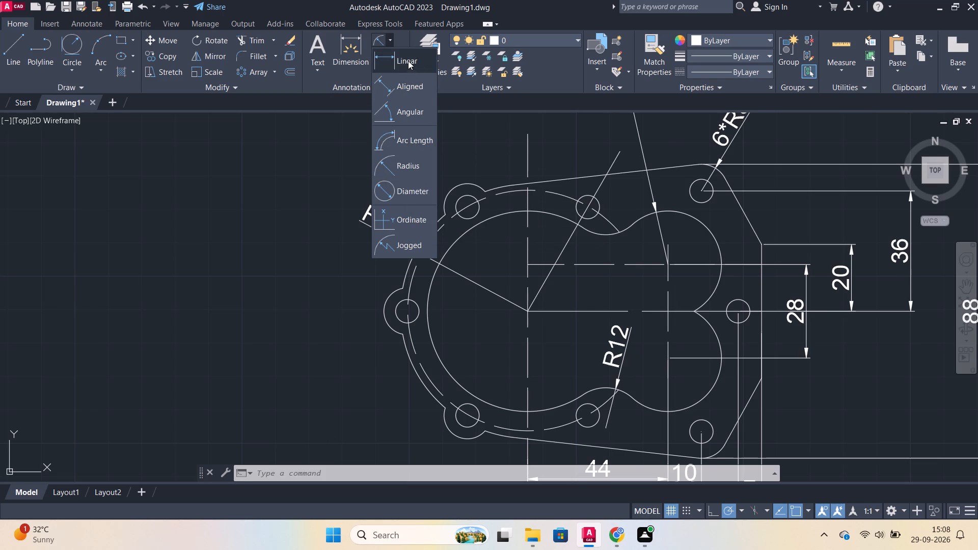
click(411, 188)
click(429, 378)
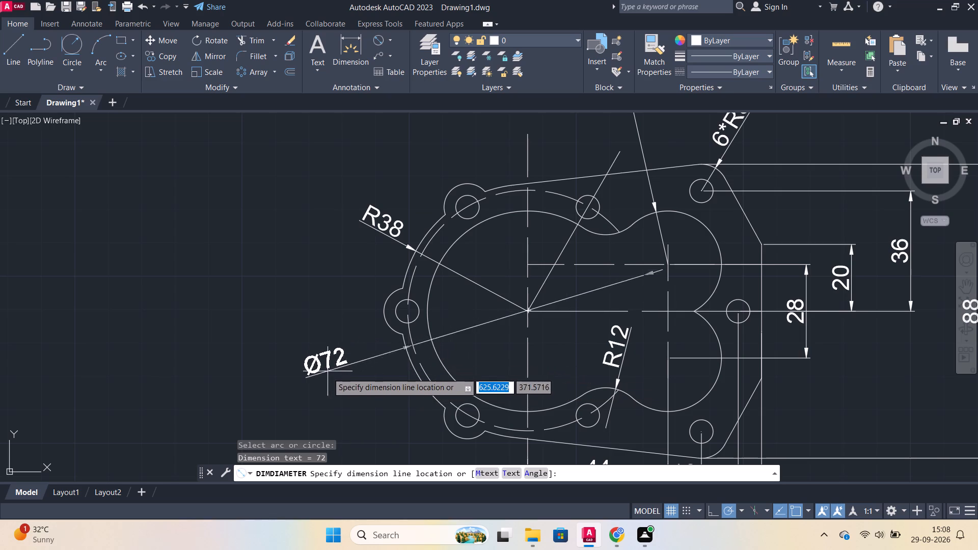
click(360, 406)
middle_drag(349, 336, 333, 272)
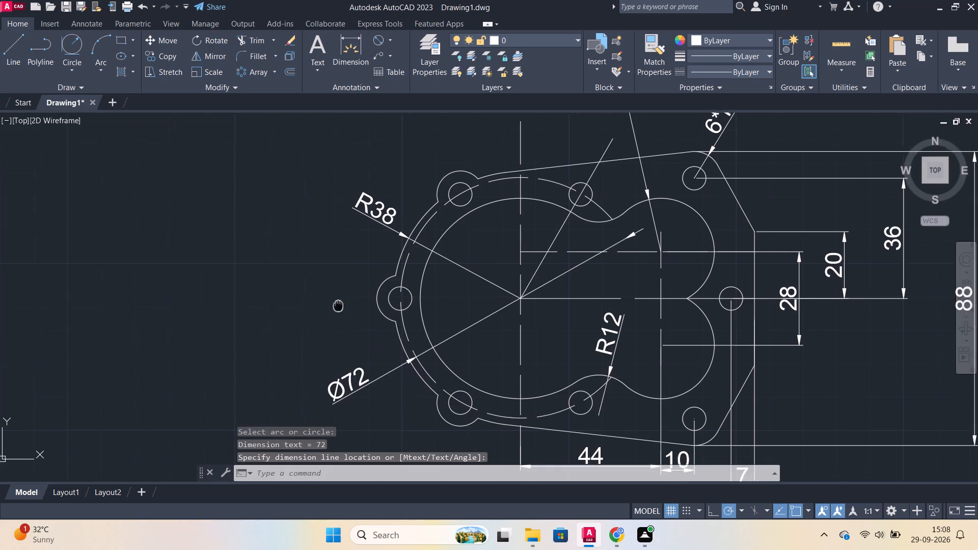
Add a diameter dimension to the large inner circle, with its text inside the contour near the lower-left lug.
middle_drag(333, 272, 327, 213)
key(space)
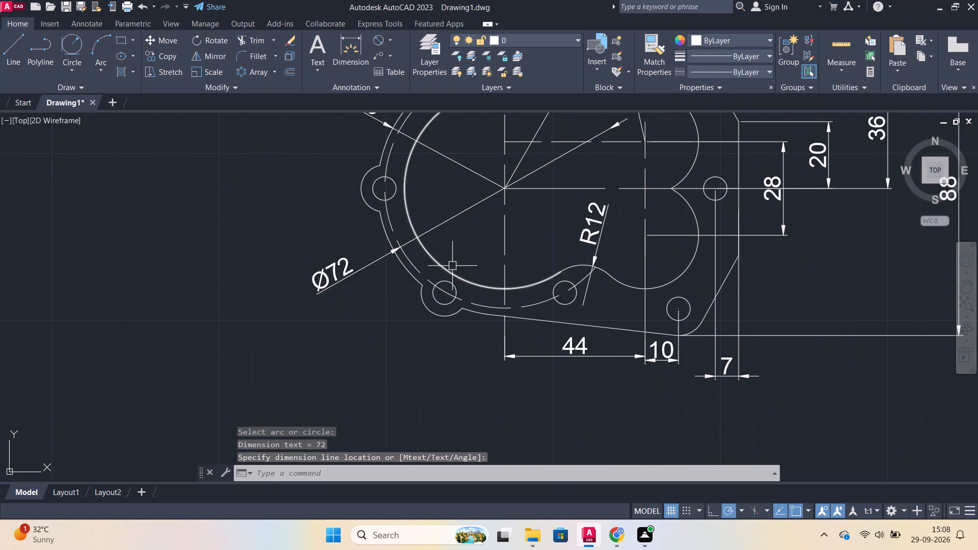
click(449, 277)
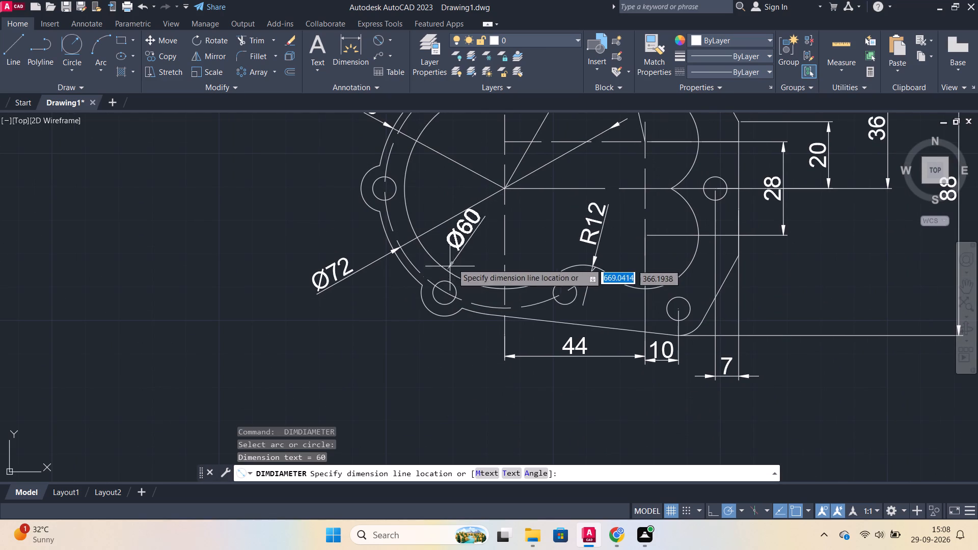
click(459, 256)
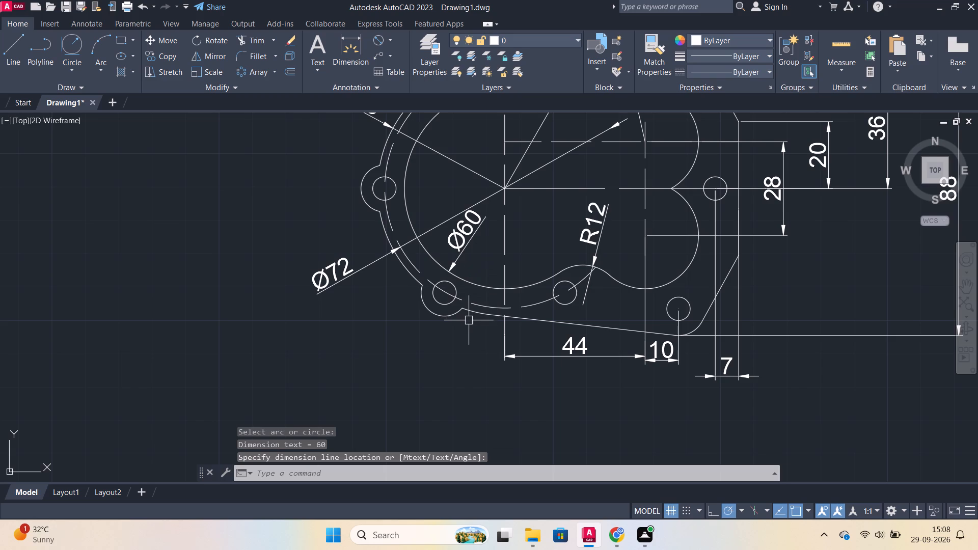
Add a diameter dimension to the lower-left lug's hole, placed outside the ring below the dashed hole circle's diameter dimension.
key(space)
click(450, 302)
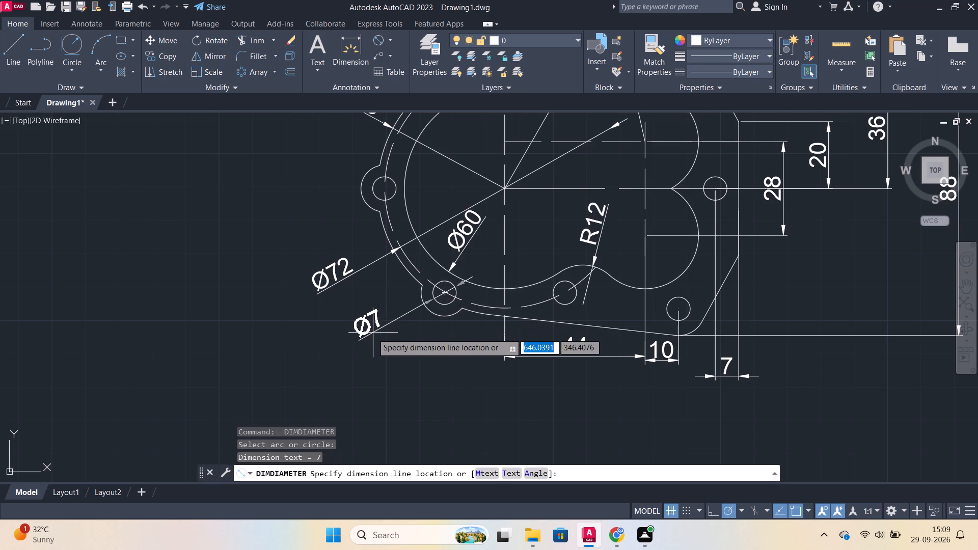
click(371, 326)
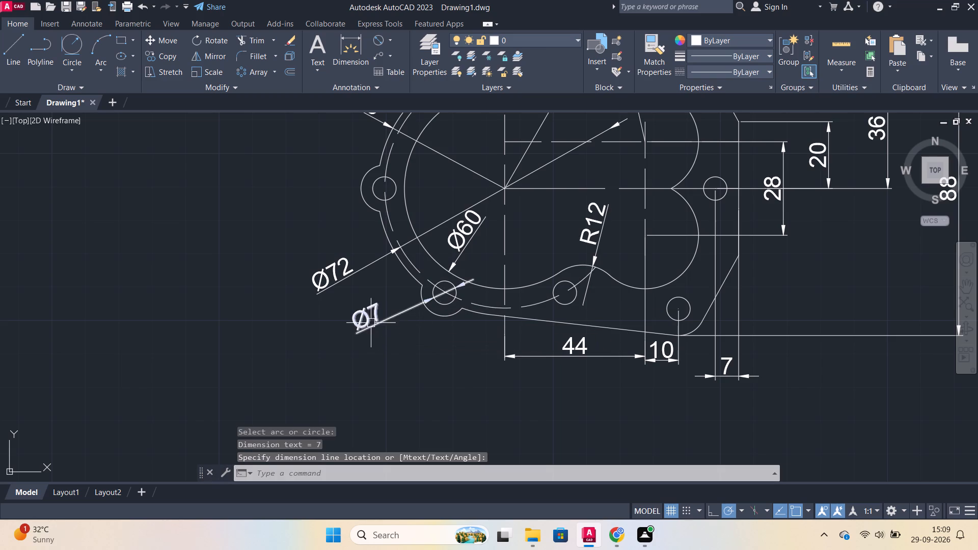
Prefix the lower-left lug hole's diameter dimension text with "8 HOLES ".
double_click(370, 321)
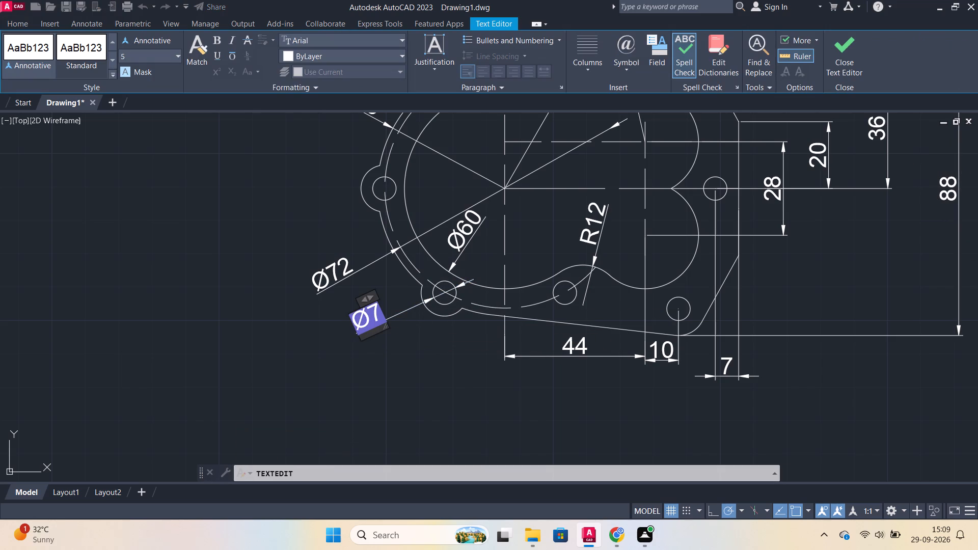
text(8 H)
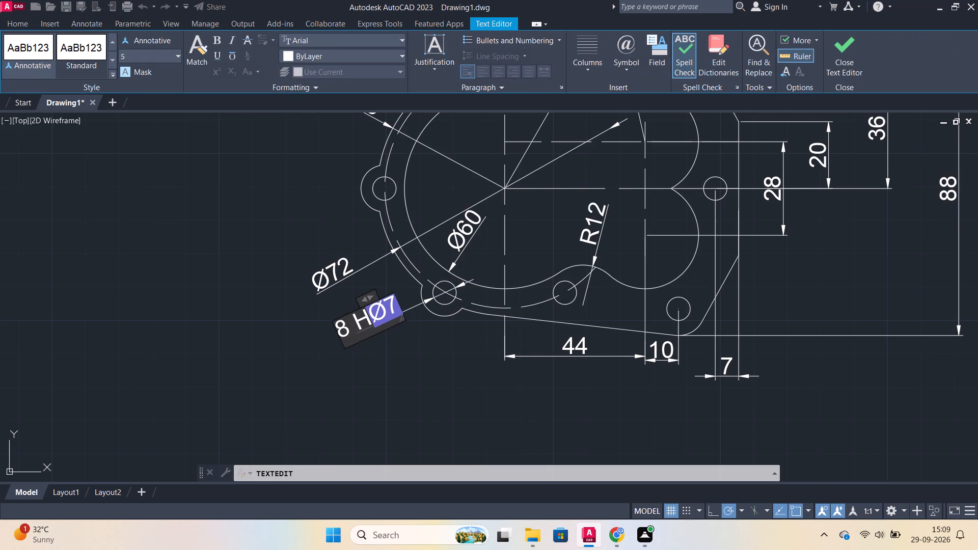
text(OLE)
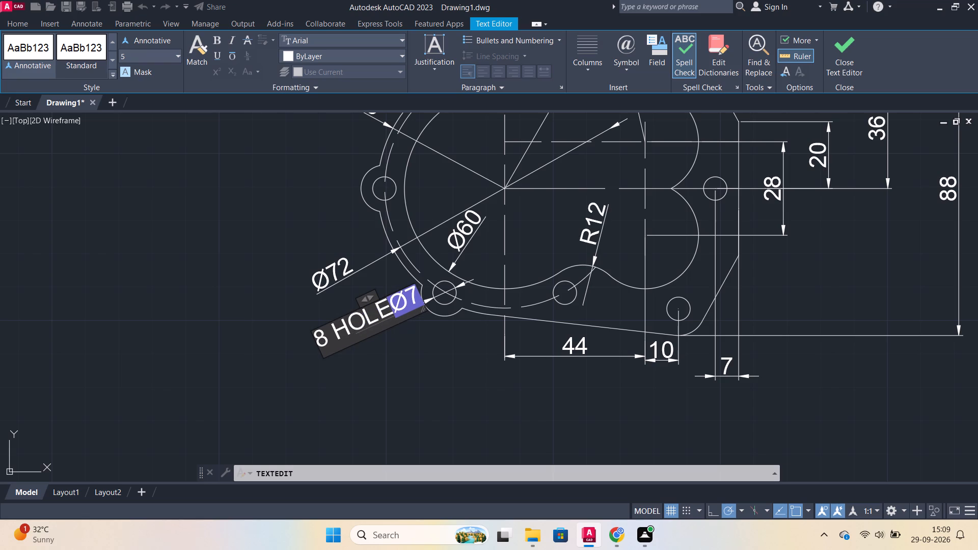
key(s)
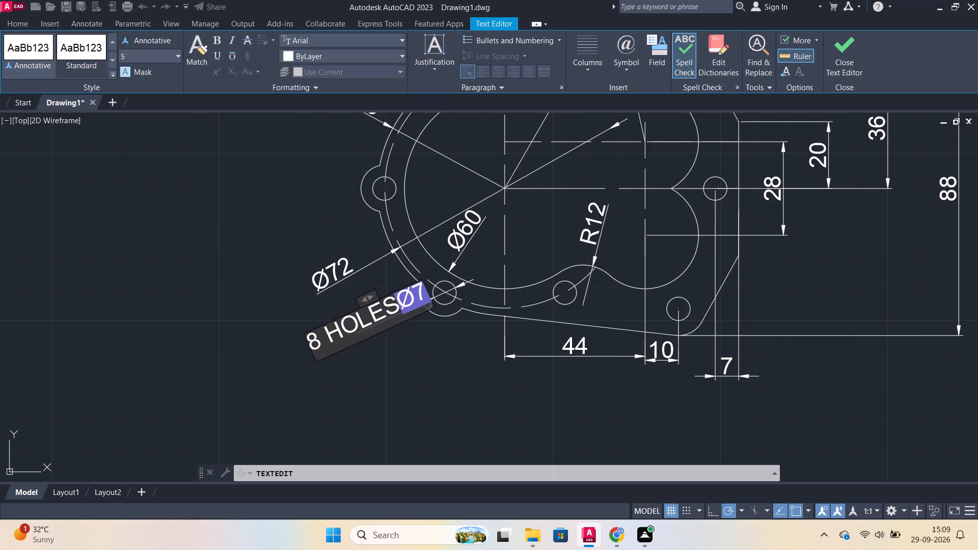
key(space)
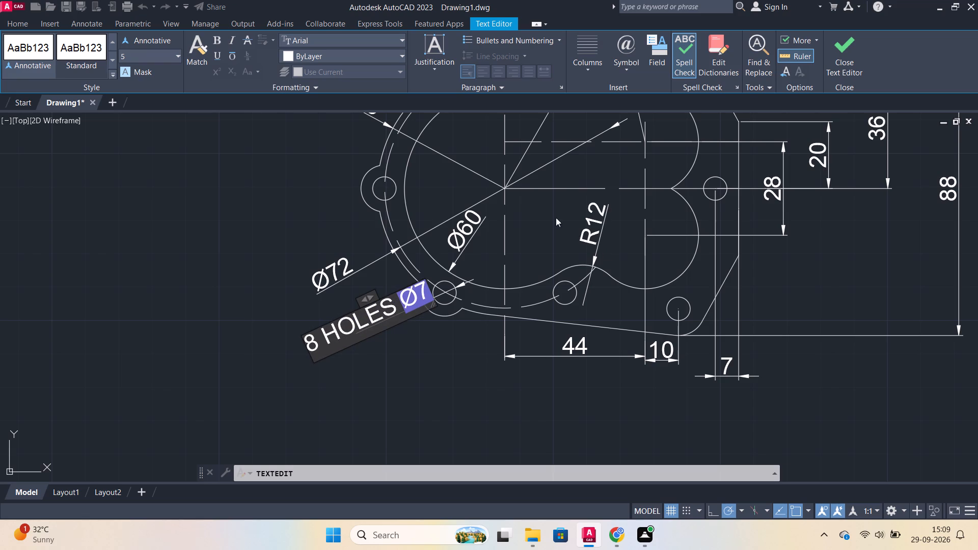
click(850, 48)
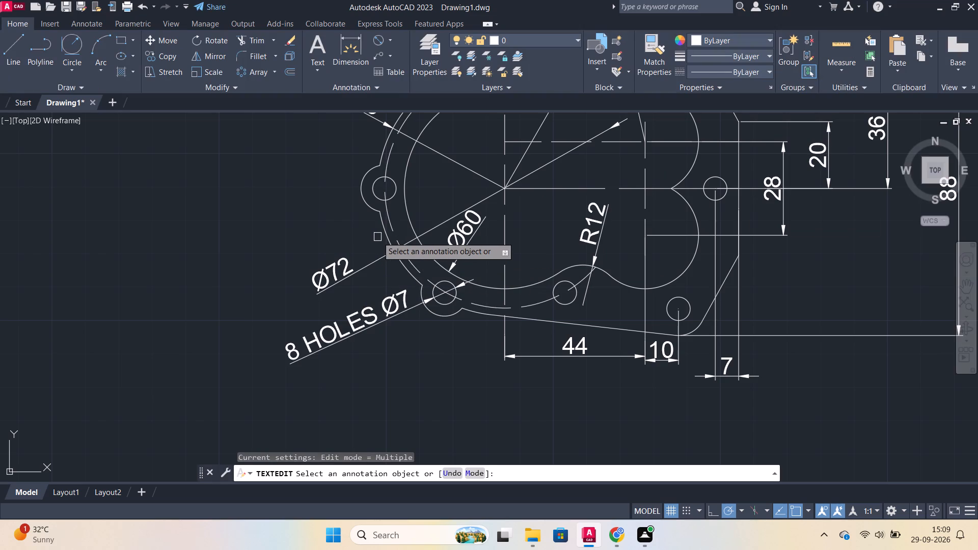
Change the upper corner radius dimension's text to read "6 PLACES R8".
scroll(551, 249, down, 1)
middle_drag(721, 145, 660, 293)
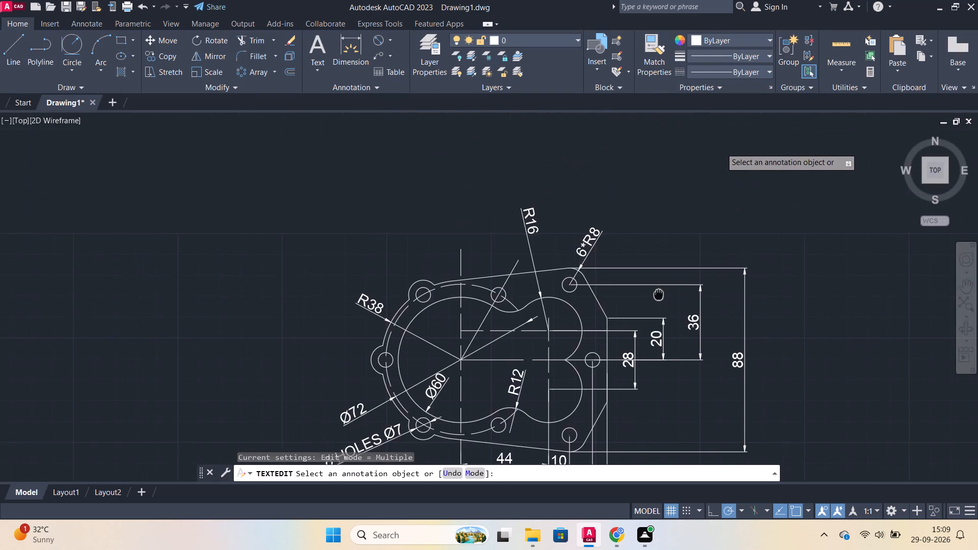
scroll(633, 243, up, 2)
double_click(502, 240)
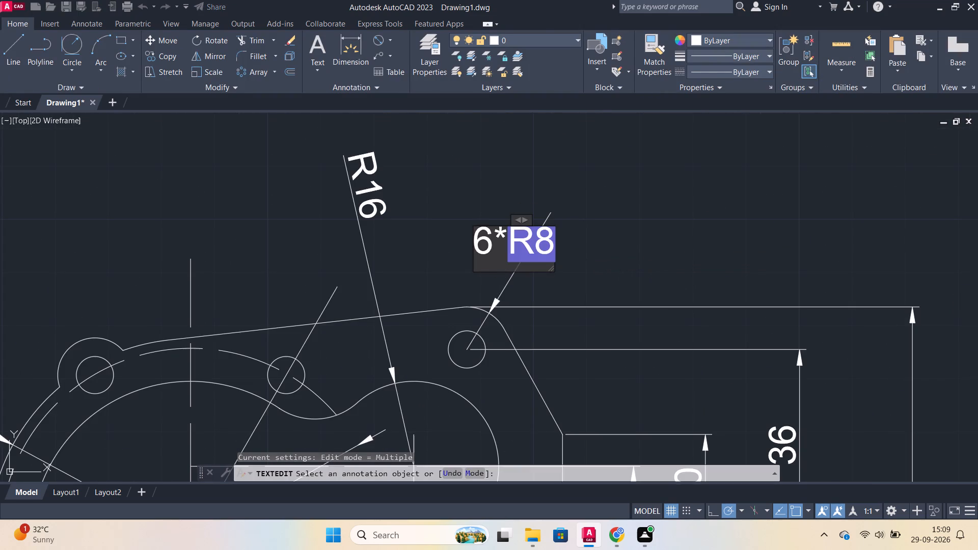
click(505, 237)
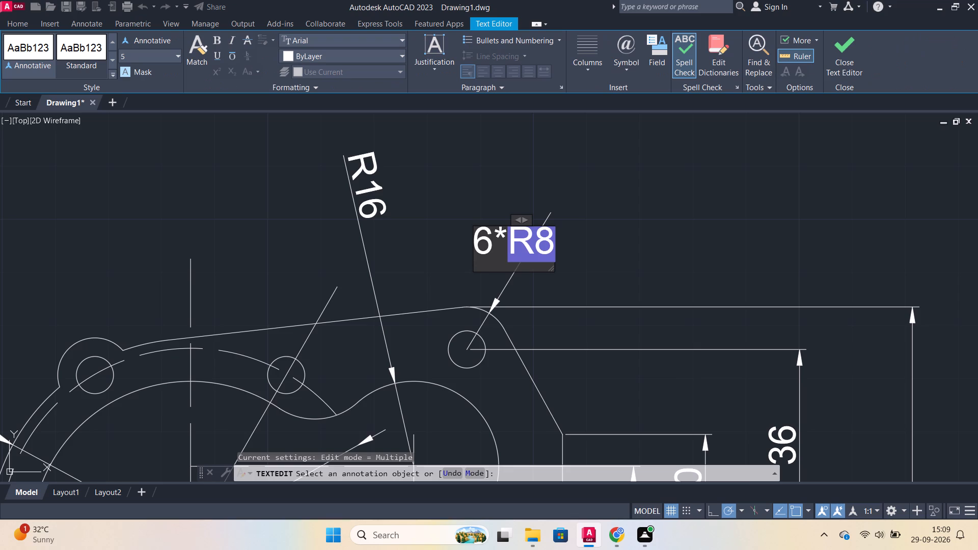
key(BackSpace)
key(space)
text(PLACES)
key(space)
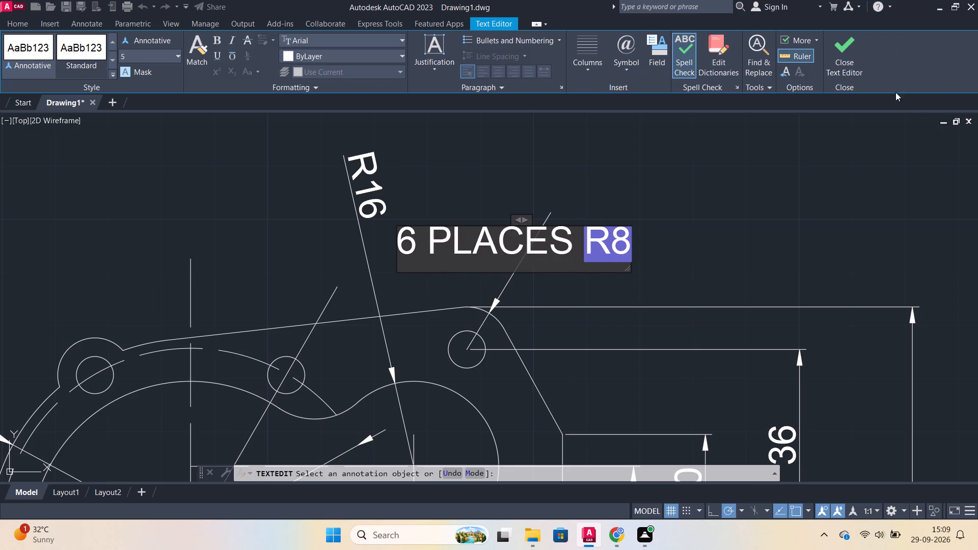
click(829, 60)
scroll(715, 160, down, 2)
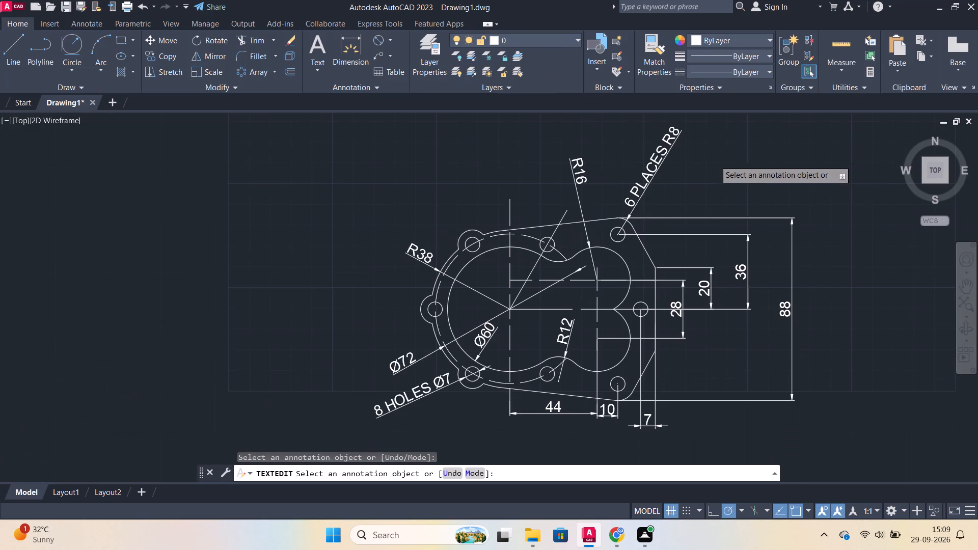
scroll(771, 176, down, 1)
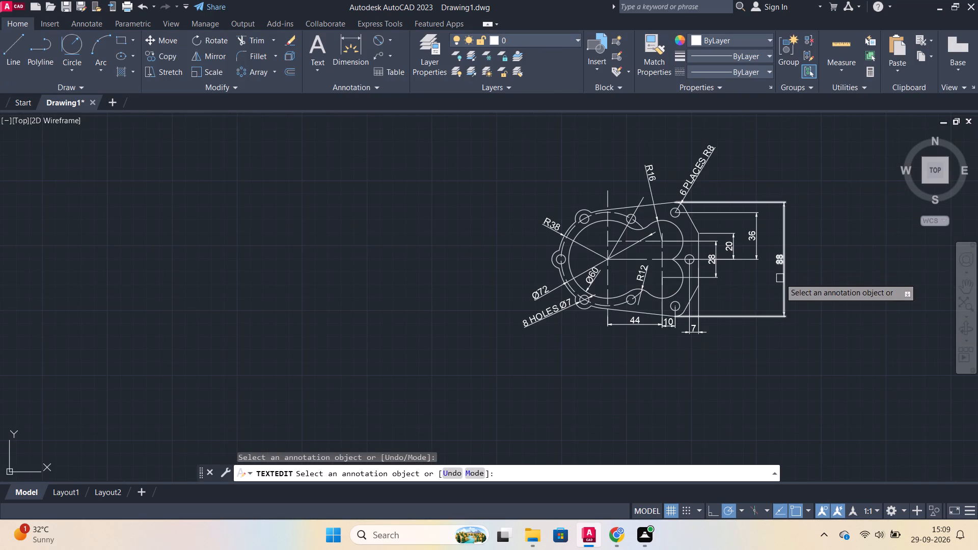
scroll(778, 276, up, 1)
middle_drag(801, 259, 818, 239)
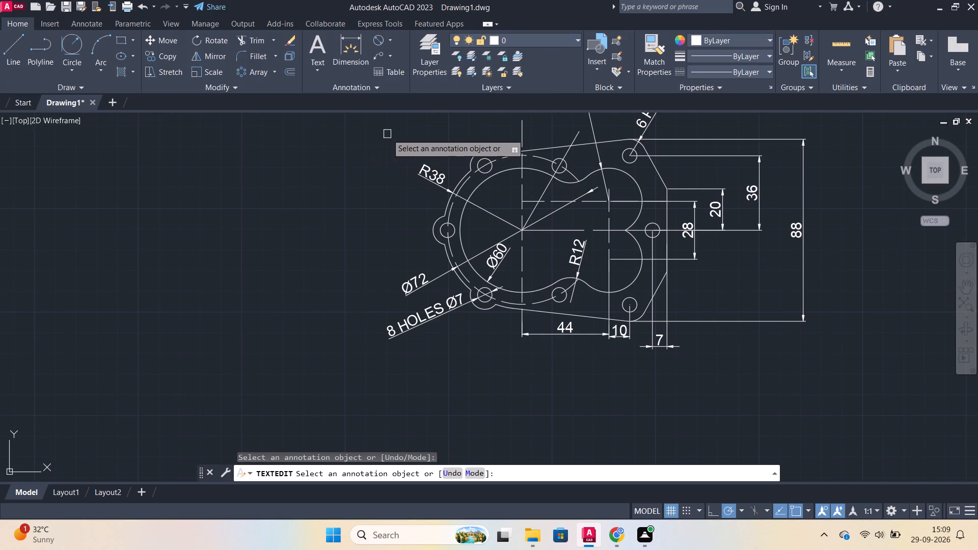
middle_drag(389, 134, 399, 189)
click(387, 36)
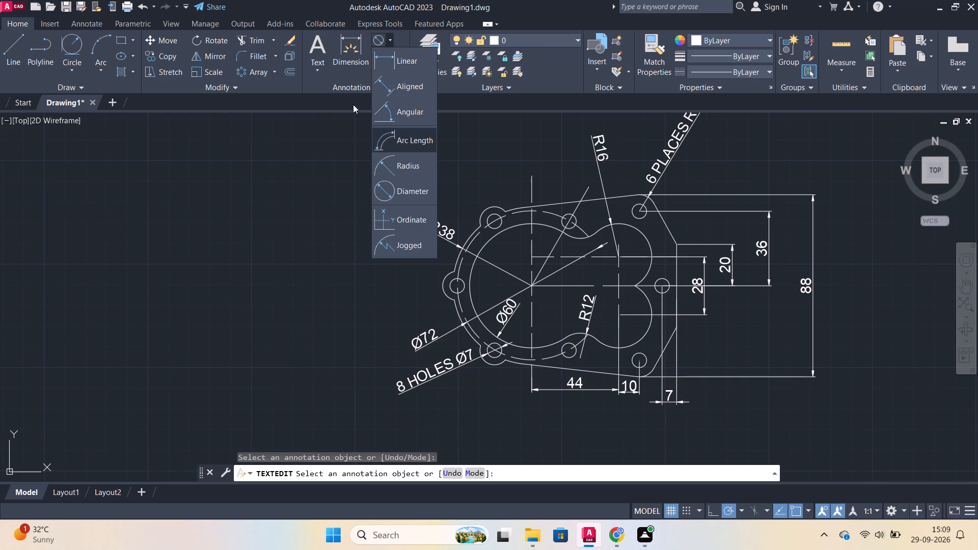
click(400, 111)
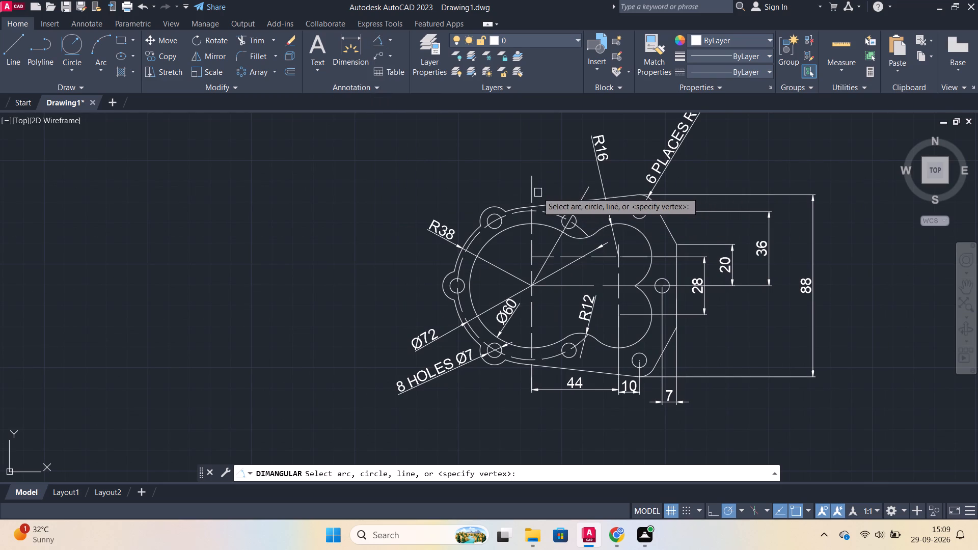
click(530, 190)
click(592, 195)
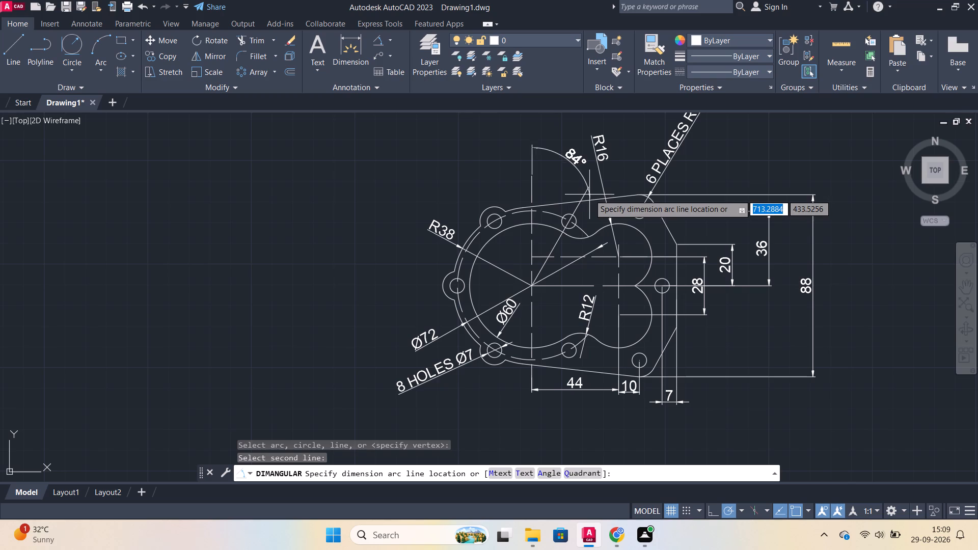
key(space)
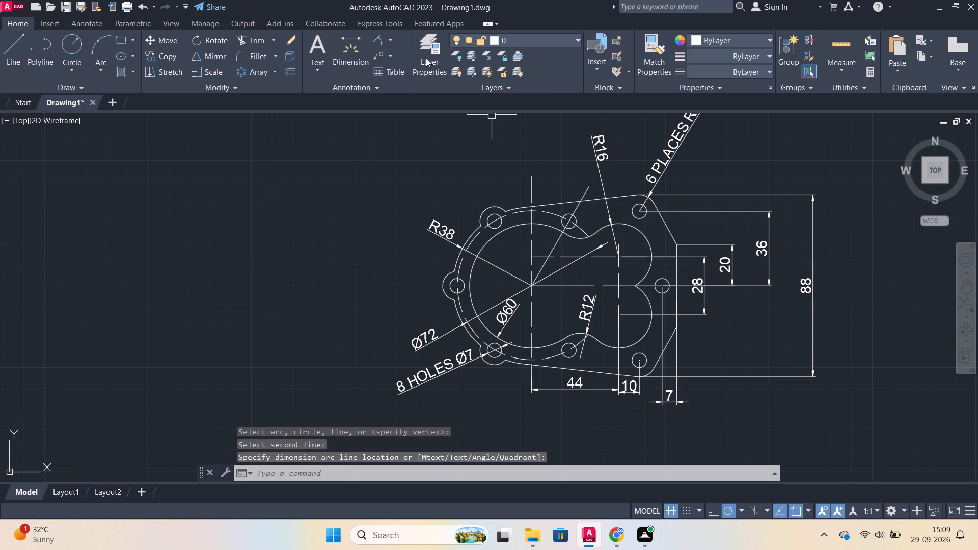
Add an angular dimension between the inclined line and the ring's vertical centre line, placed above the ring.
click(380, 43)
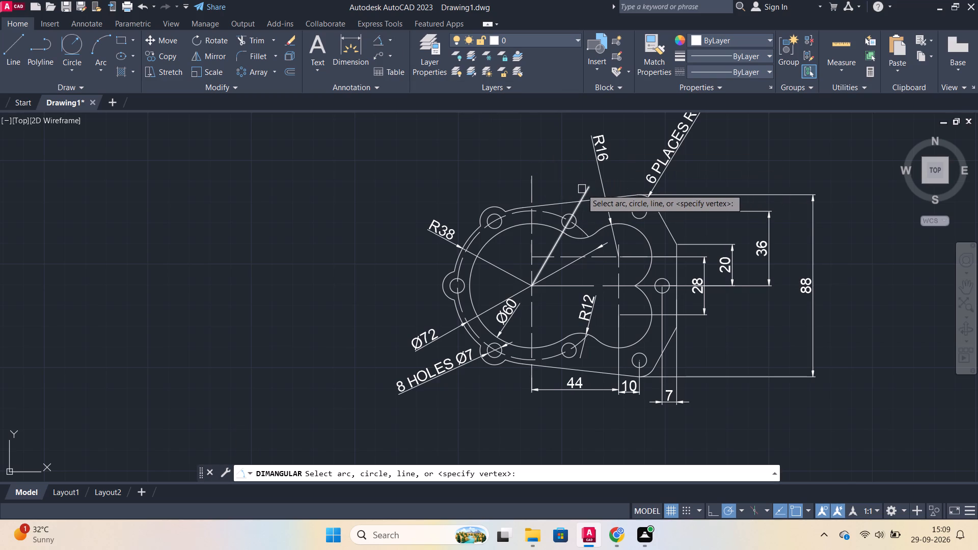
click(584, 191)
click(537, 188)
click(531, 184)
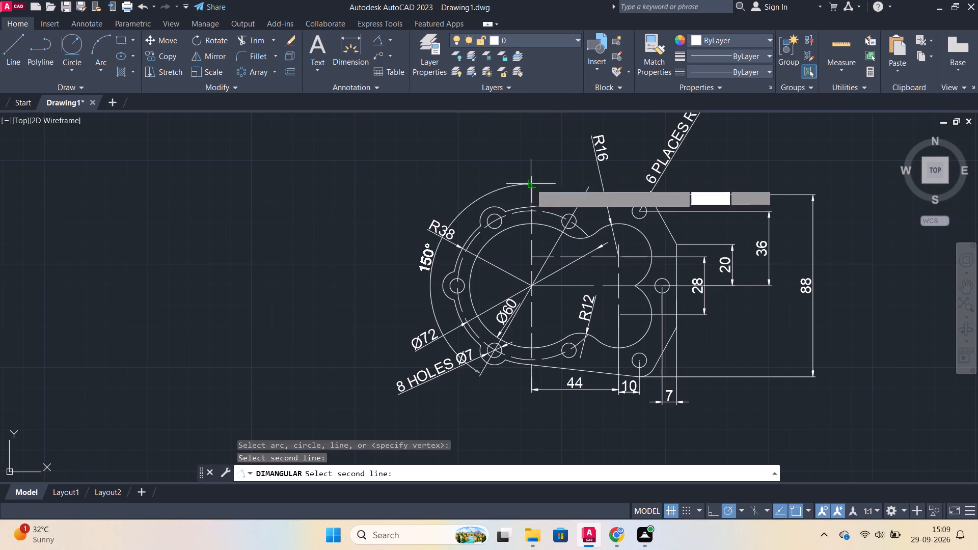
click(564, 173)
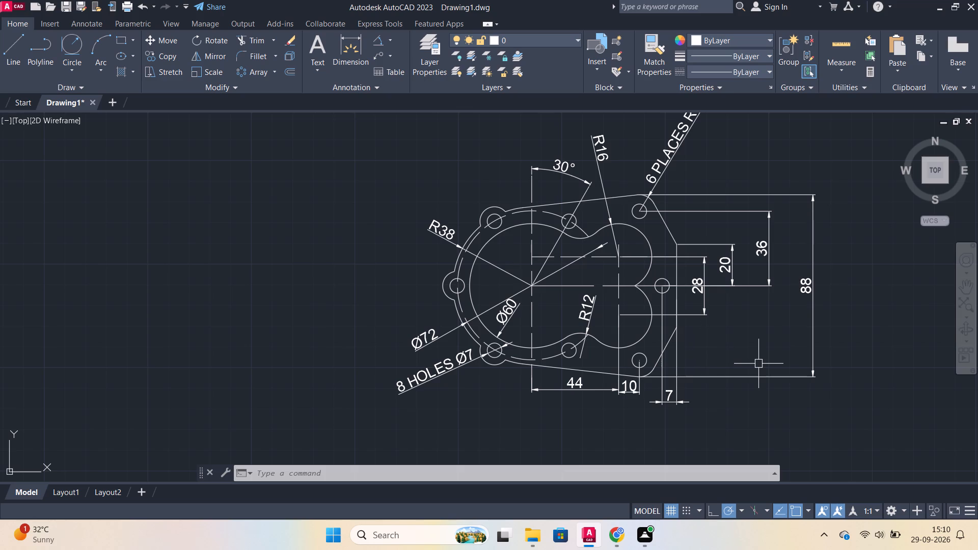
Add a horizontal linear dimension from the lobes' vertical centre line to the outline's vertical side edge, placed below the 10 and 7 dimensions.
click(393, 39)
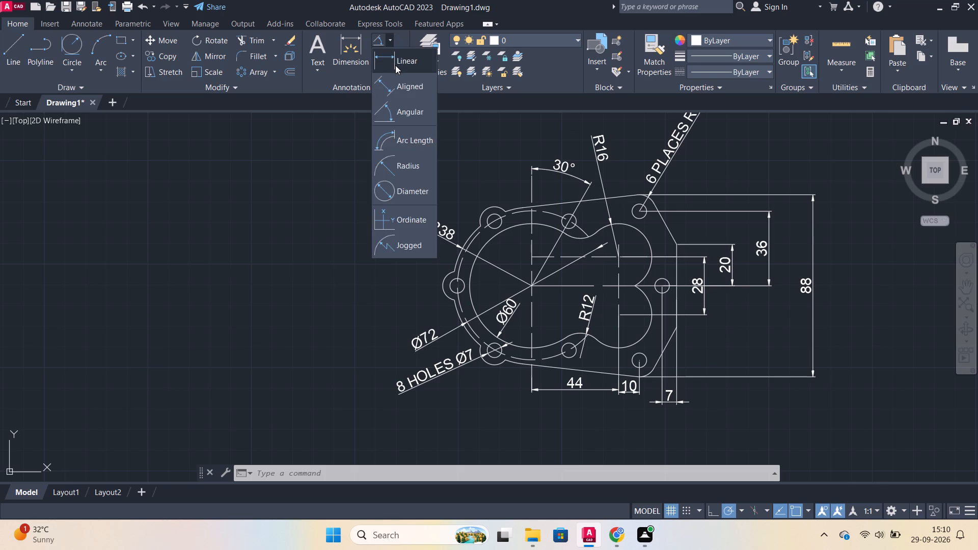
click(396, 62)
middle_drag(750, 337, 824, 223)
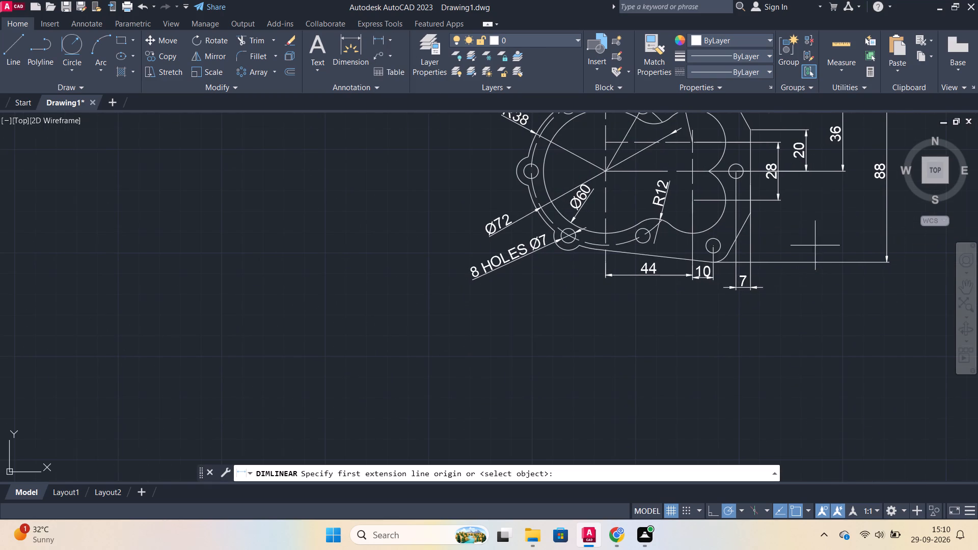
scroll(804, 298, up, 2)
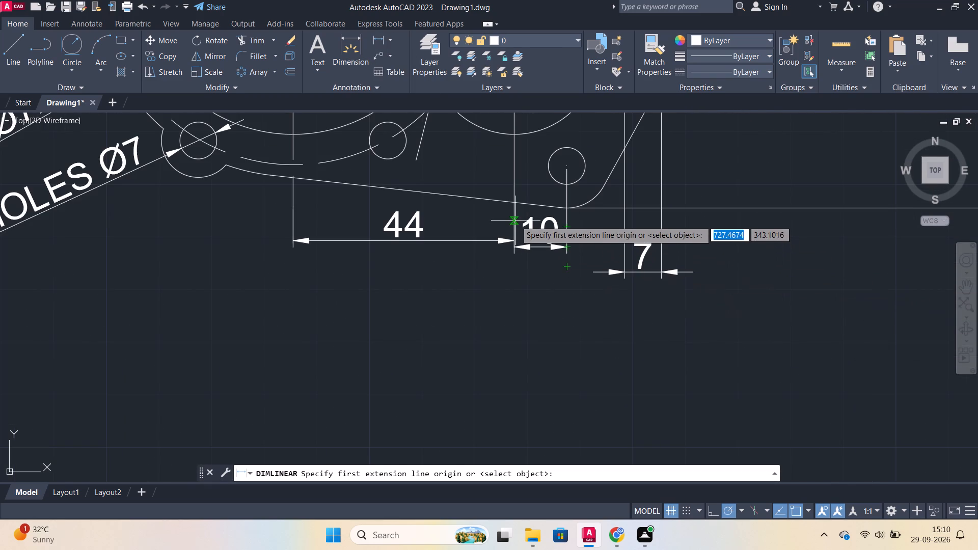
click(515, 221)
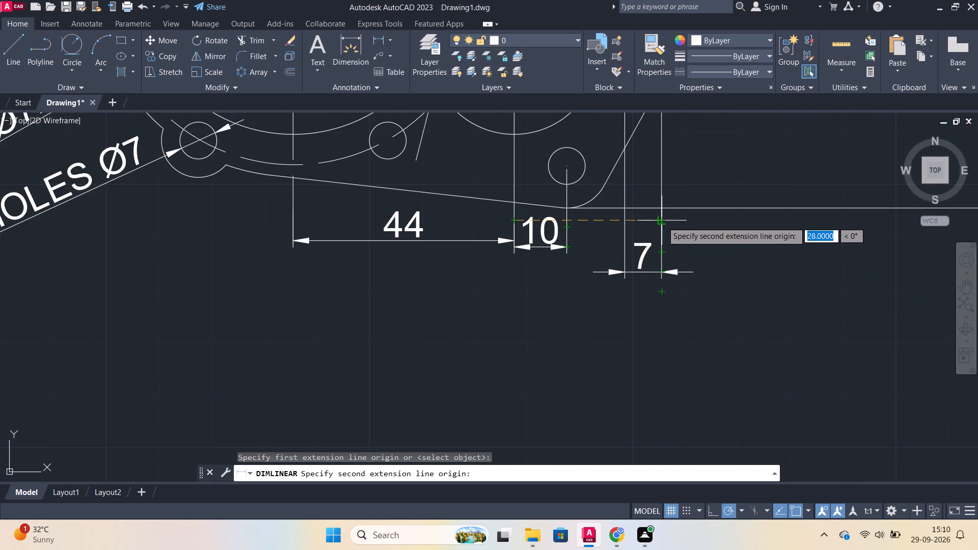
click(662, 222)
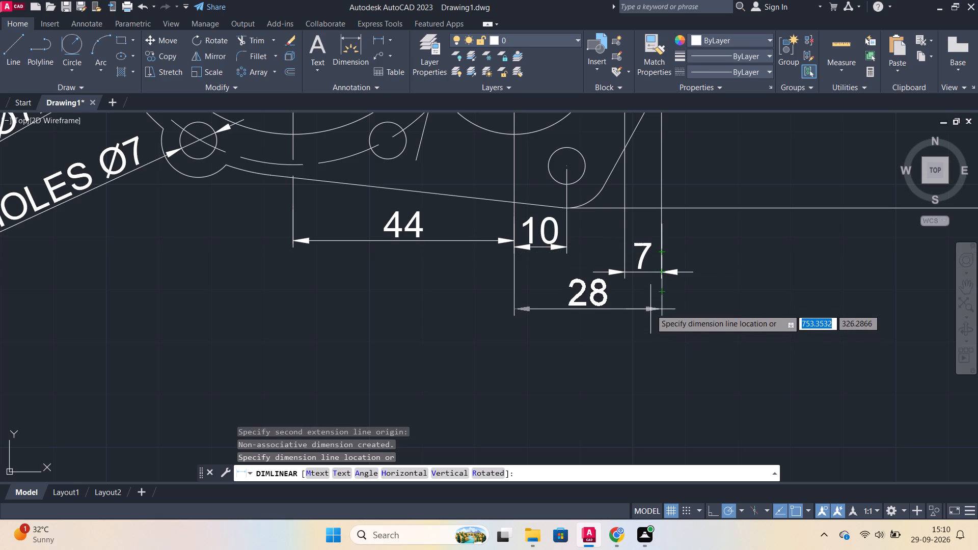
click(650, 307)
Move the 44 dimension down so it lines up with the 28 dimension below the view.
click(421, 236)
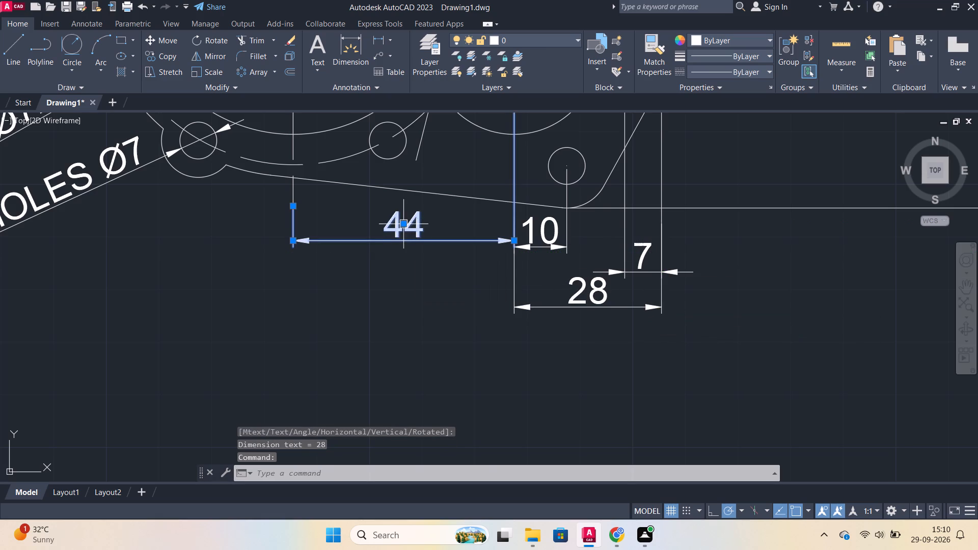
click(402, 225)
click(391, 308)
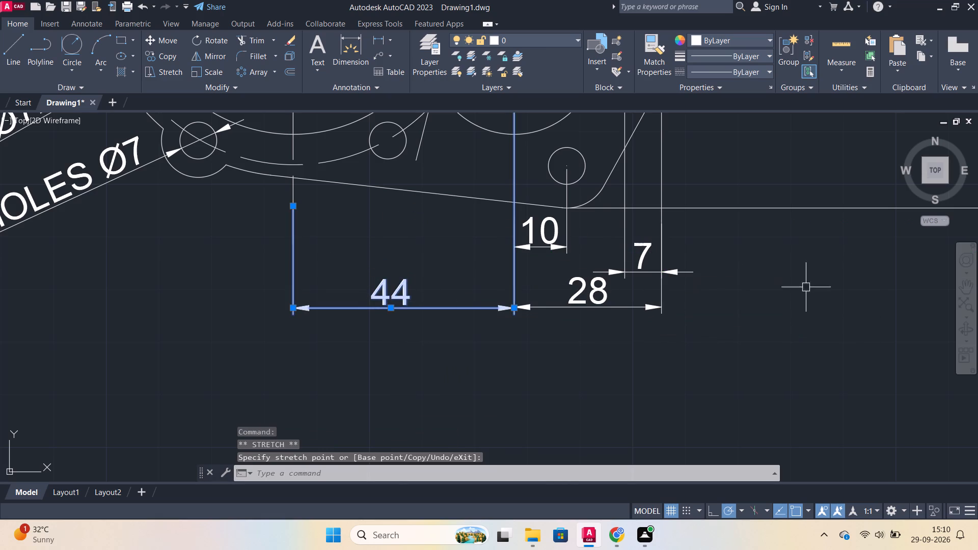
key(Escape)
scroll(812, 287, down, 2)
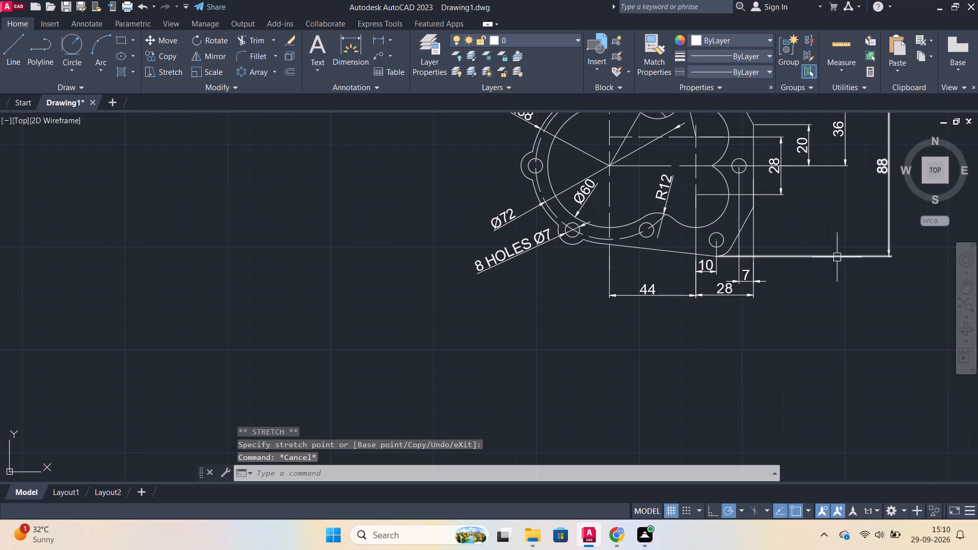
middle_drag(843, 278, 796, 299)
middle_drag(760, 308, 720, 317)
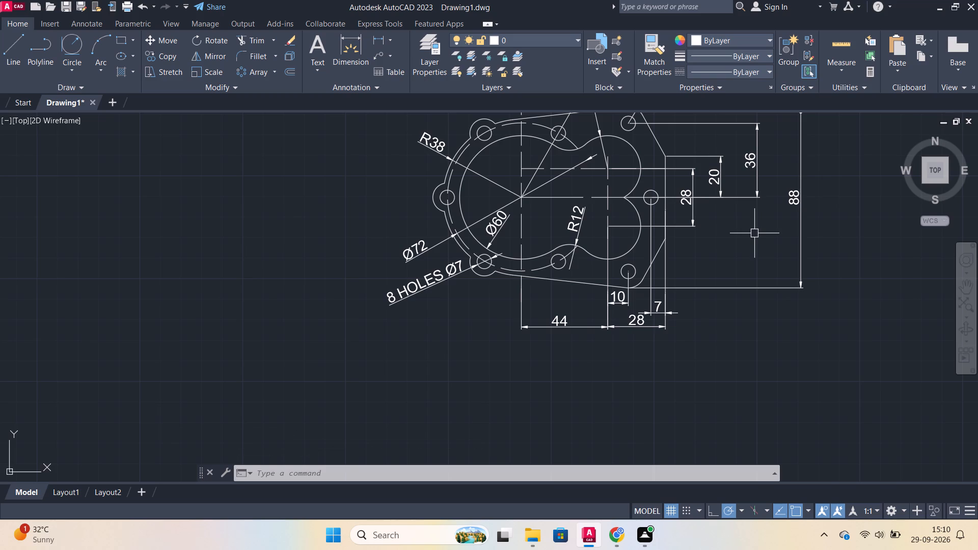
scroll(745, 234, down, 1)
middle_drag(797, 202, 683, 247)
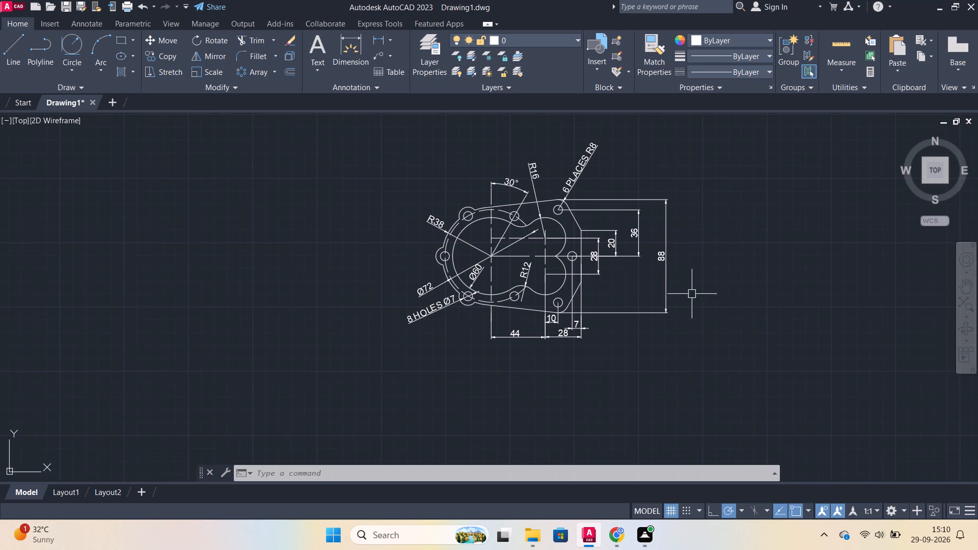
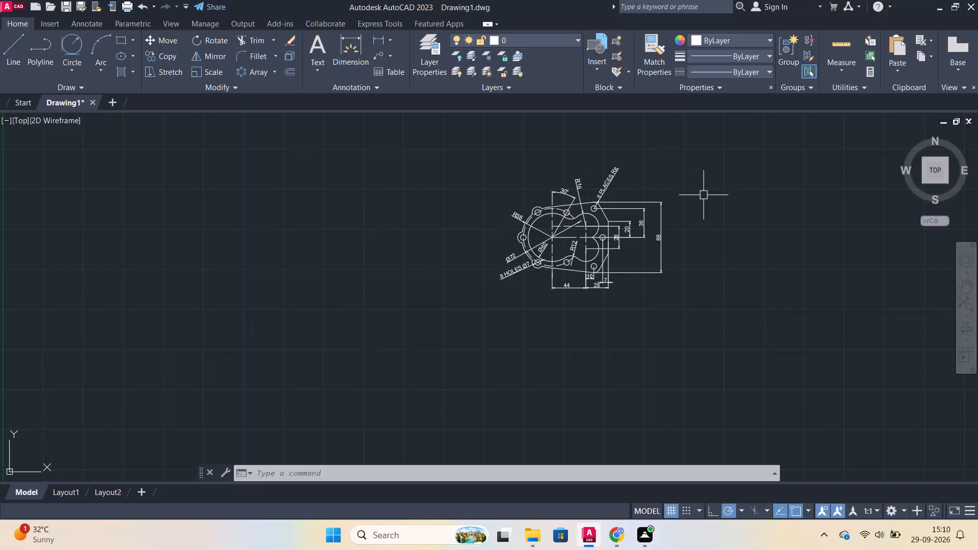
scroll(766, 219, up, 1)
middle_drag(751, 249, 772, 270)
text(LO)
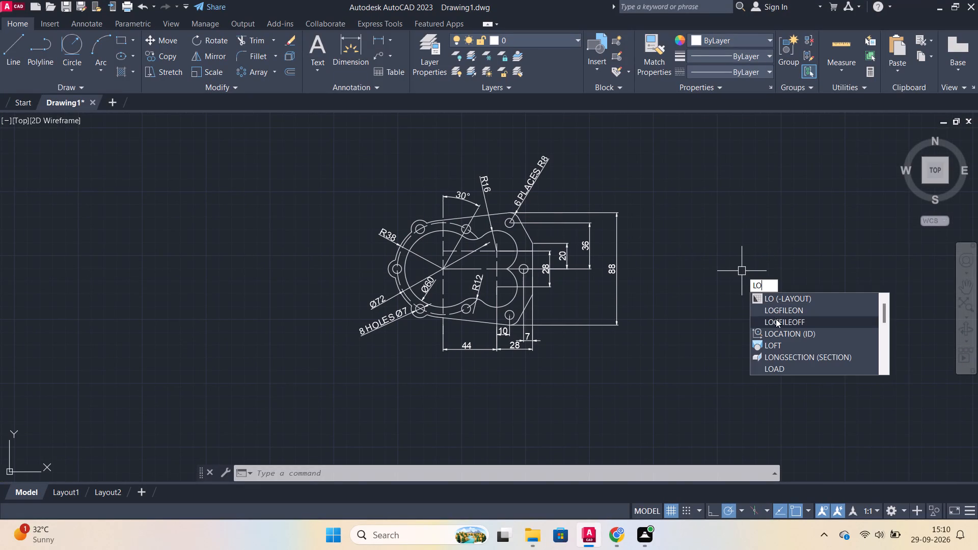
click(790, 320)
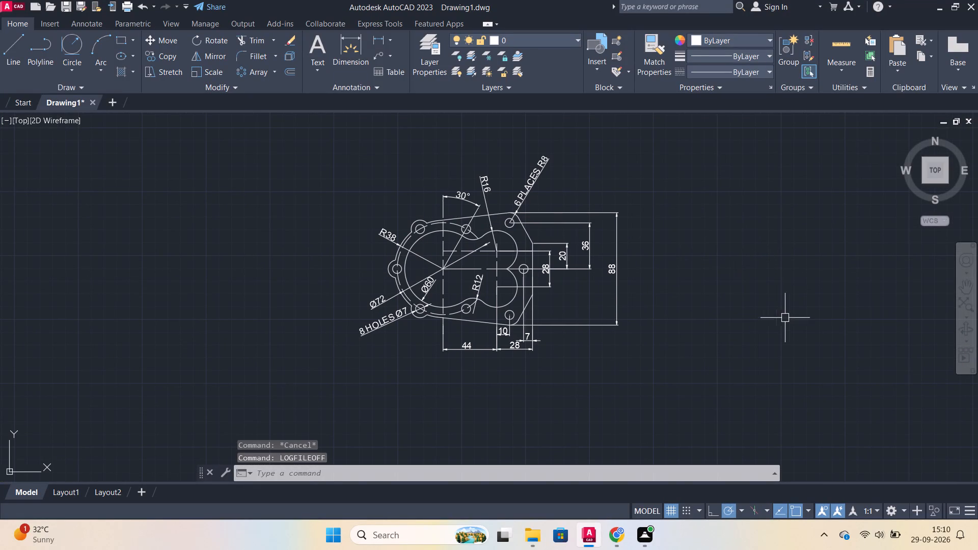
Save the drawing in the Documents folder under the file name GASKET.
key(ctrl+s)
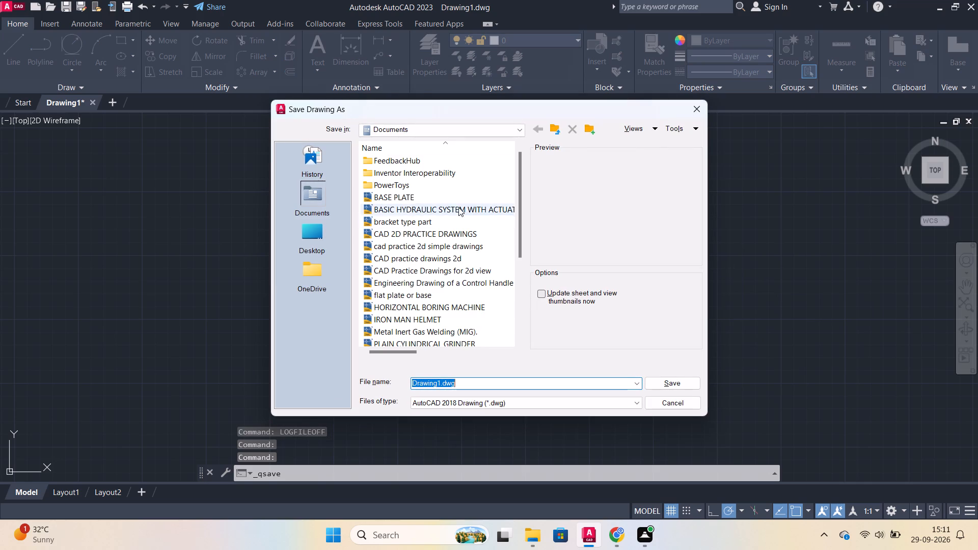
click(475, 379)
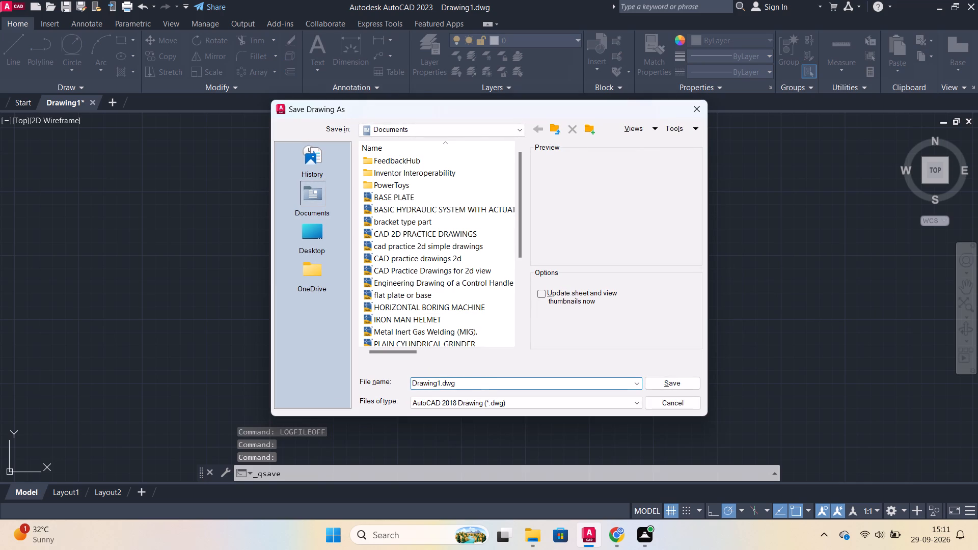
drag(475, 379, 456, 379)
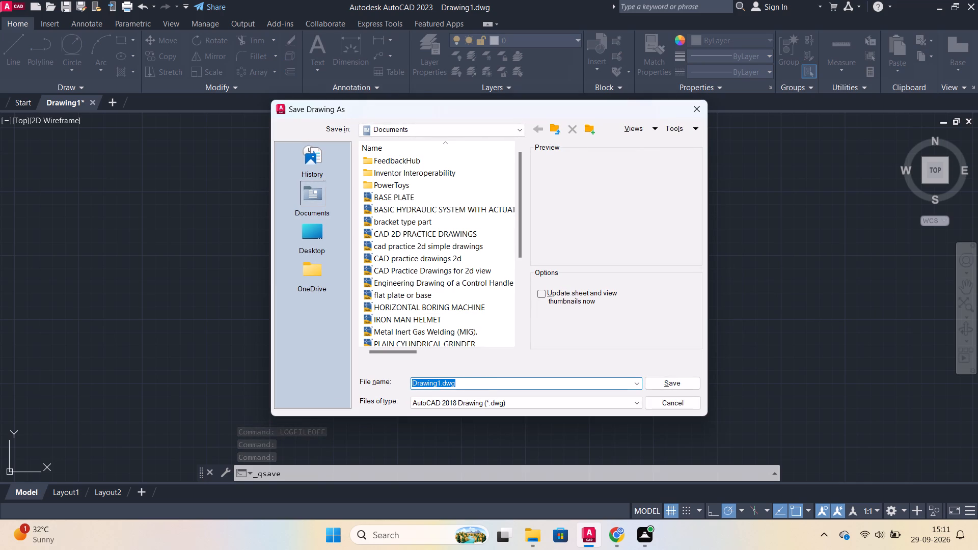
text(GAS)
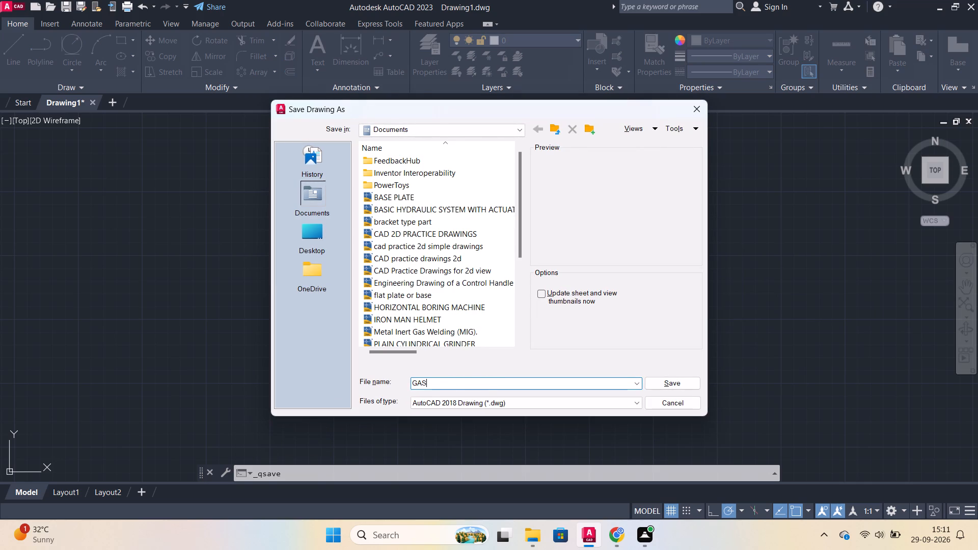
text(KET)
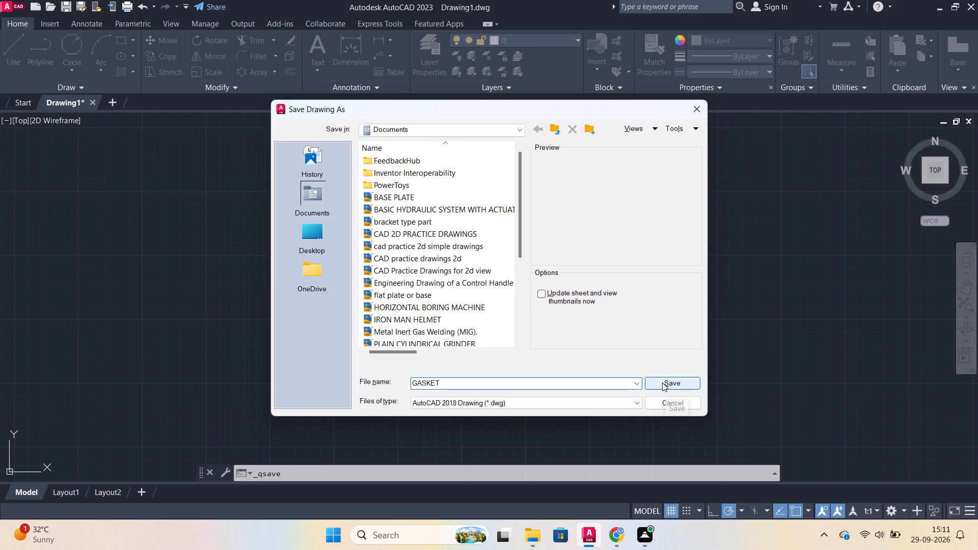
click(662, 382)
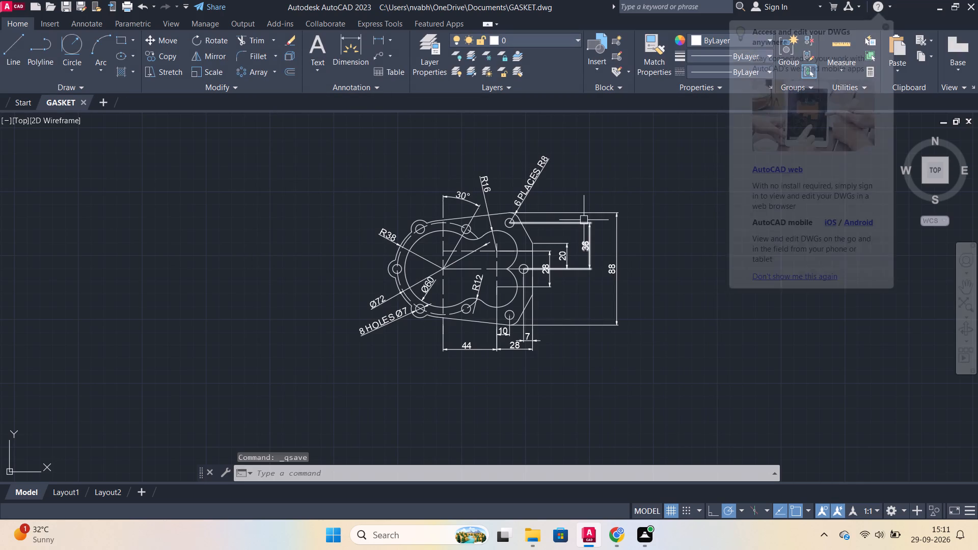
key(ctrl+s)
Set up a plot of the drawing with the DWG To PDF.pc3 plotter, landscape orientation and ISO A4 paper.
text(PLOT)
click(471, 188)
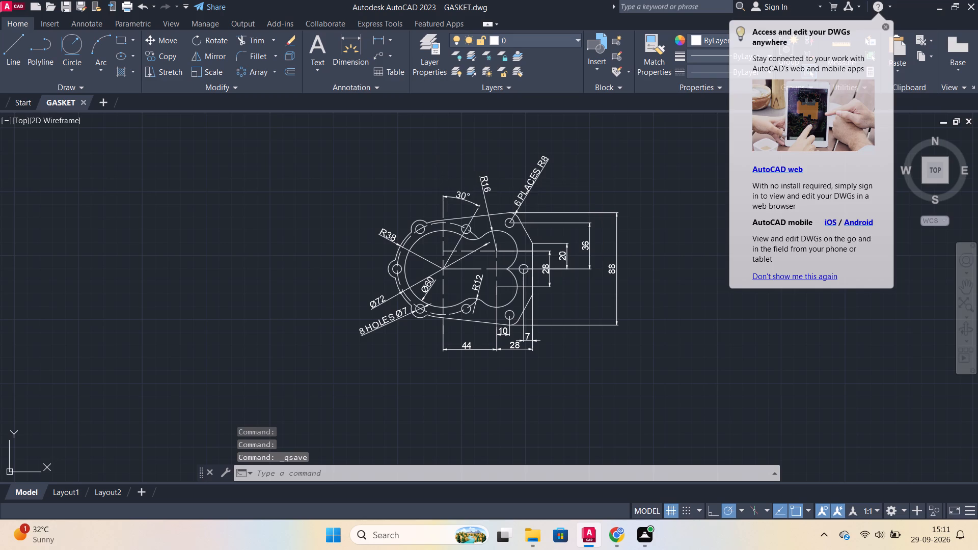
click(426, 171)
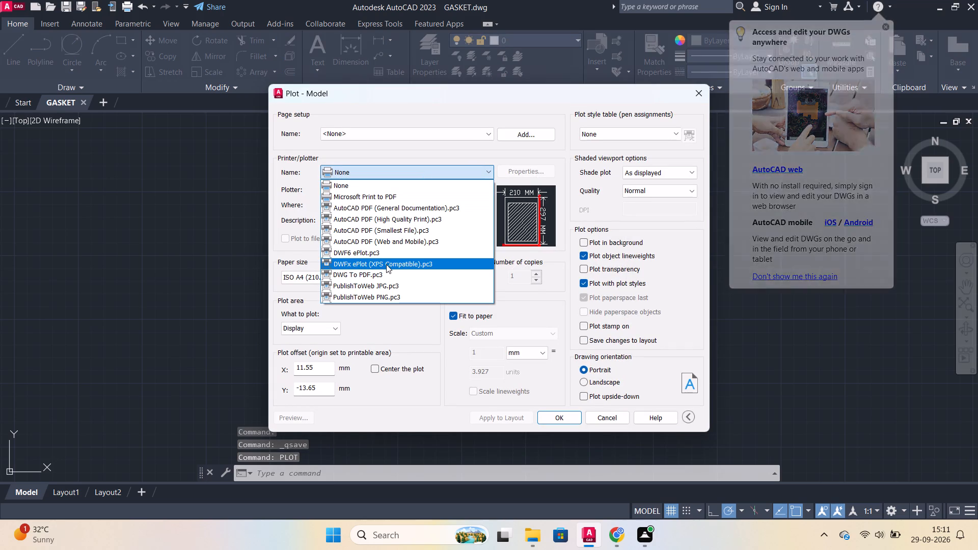
click(386, 271)
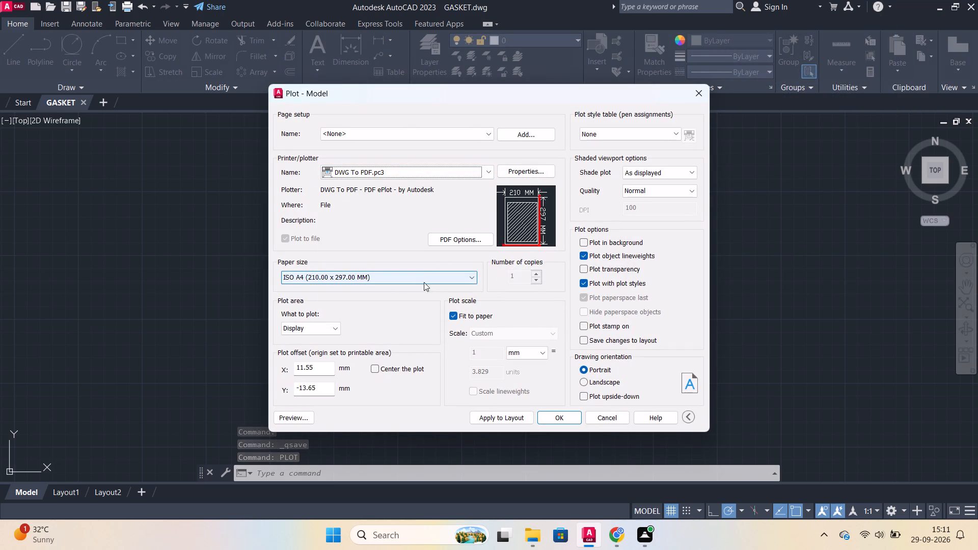
click(586, 386)
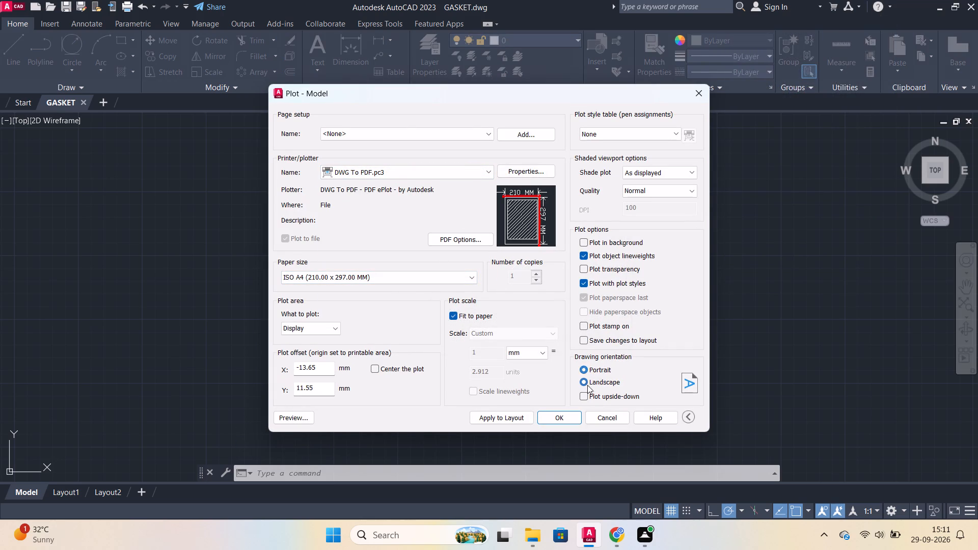
click(455, 280)
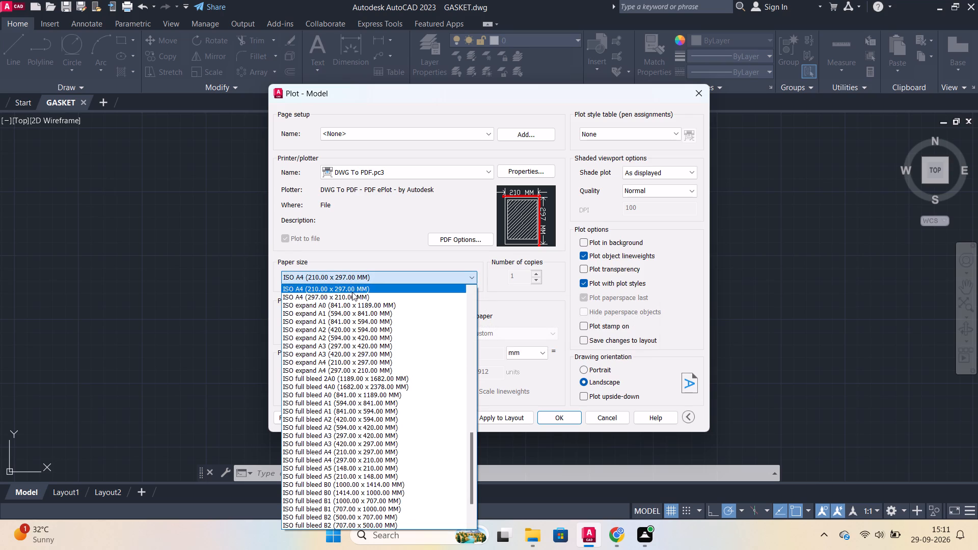
click(351, 291)
click(406, 280)
click(339, 298)
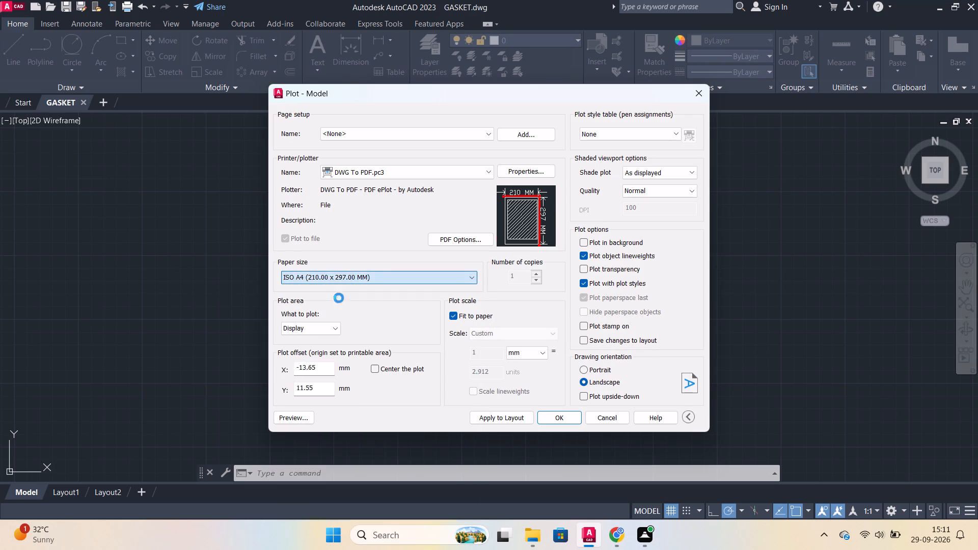
Define the plot area as a window enclosing the whole gasket view with all its dimensions.
click(313, 331)
click(320, 365)
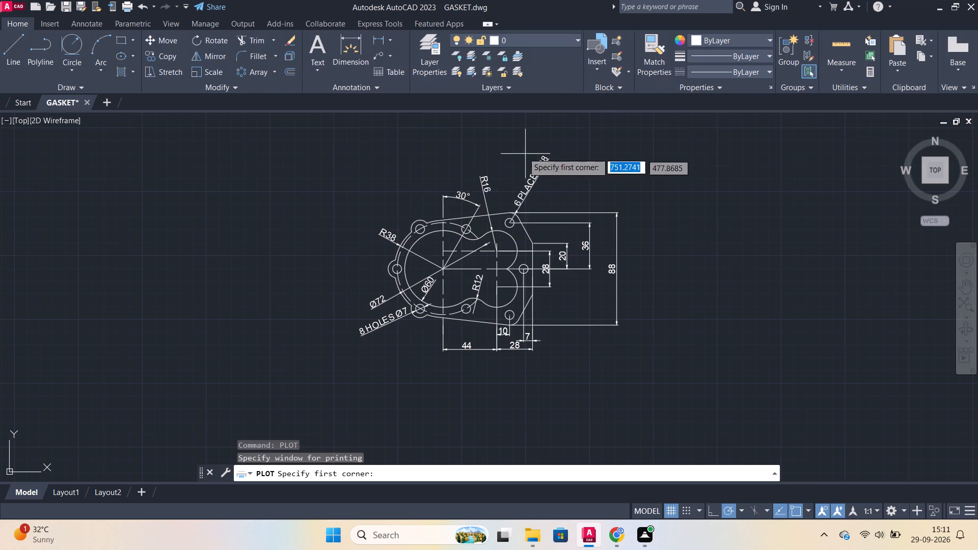
drag(311, 130, 320, 130)
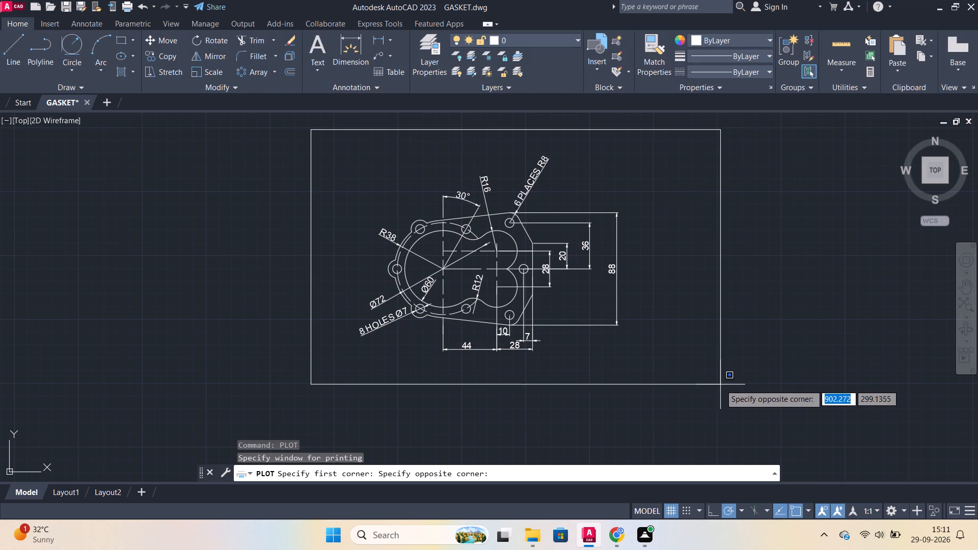
click(703, 405)
Plot the drawing to a PDF file named GASKET-Model.pdf in the Documents folder.
click(557, 415)
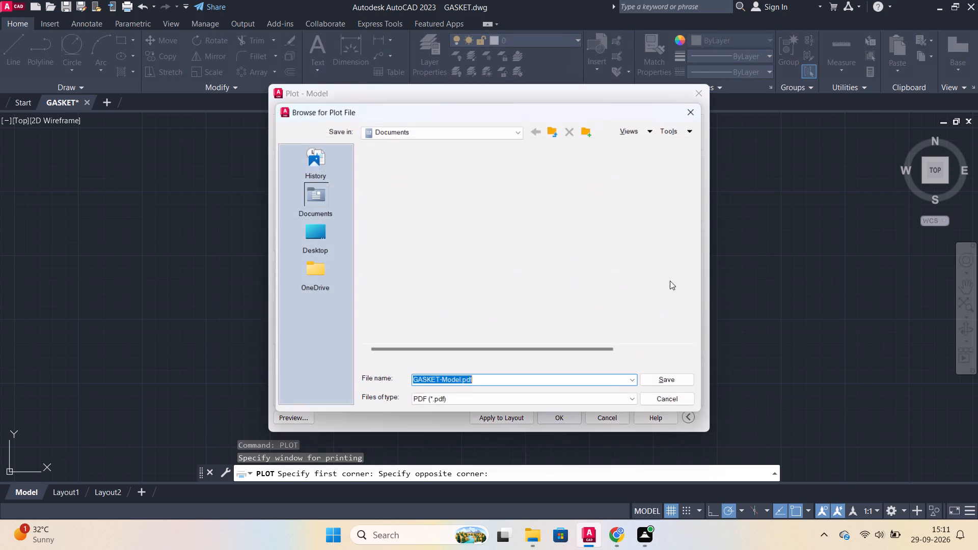
click(664, 378)
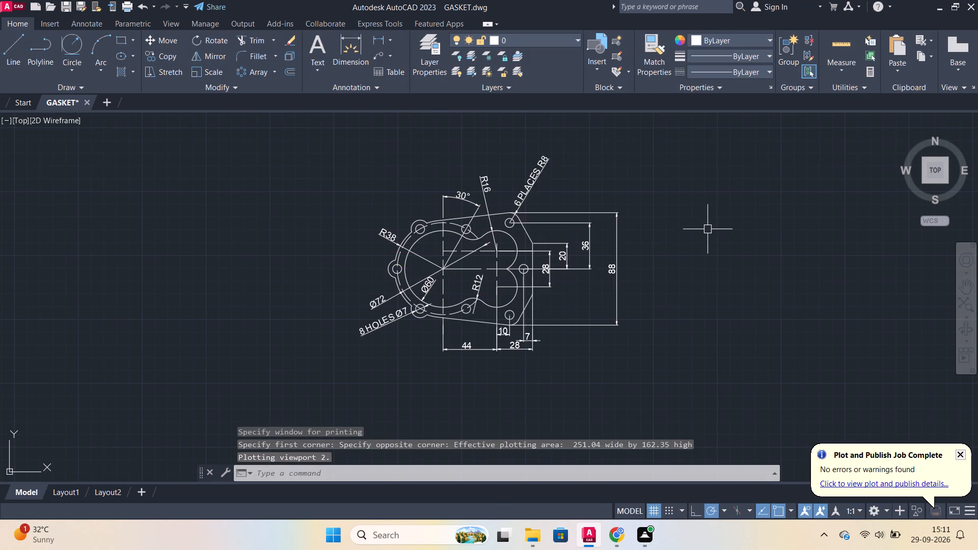